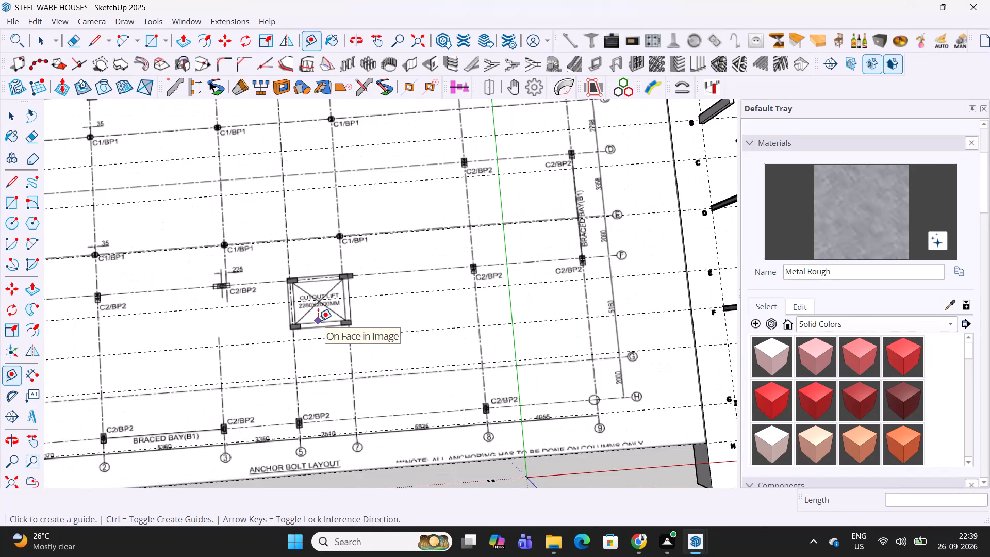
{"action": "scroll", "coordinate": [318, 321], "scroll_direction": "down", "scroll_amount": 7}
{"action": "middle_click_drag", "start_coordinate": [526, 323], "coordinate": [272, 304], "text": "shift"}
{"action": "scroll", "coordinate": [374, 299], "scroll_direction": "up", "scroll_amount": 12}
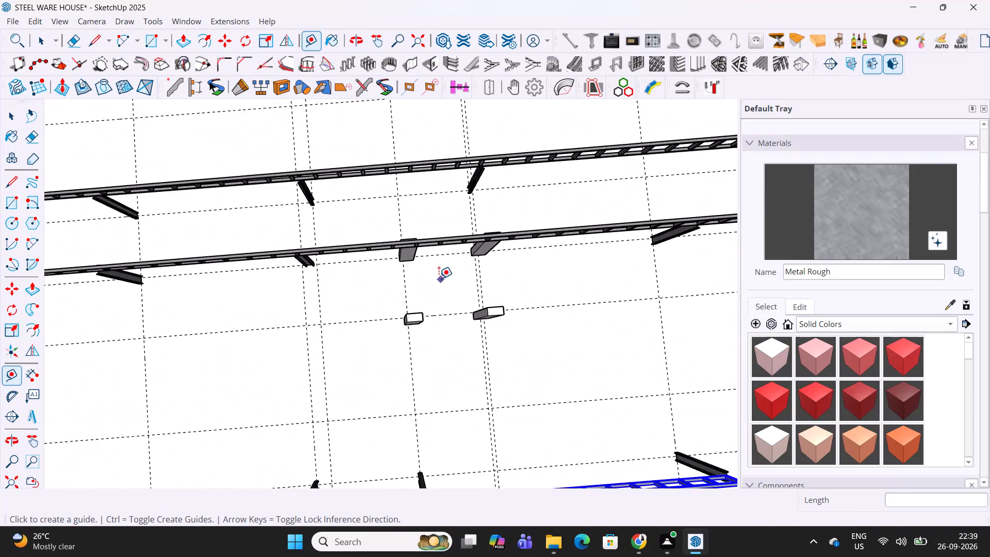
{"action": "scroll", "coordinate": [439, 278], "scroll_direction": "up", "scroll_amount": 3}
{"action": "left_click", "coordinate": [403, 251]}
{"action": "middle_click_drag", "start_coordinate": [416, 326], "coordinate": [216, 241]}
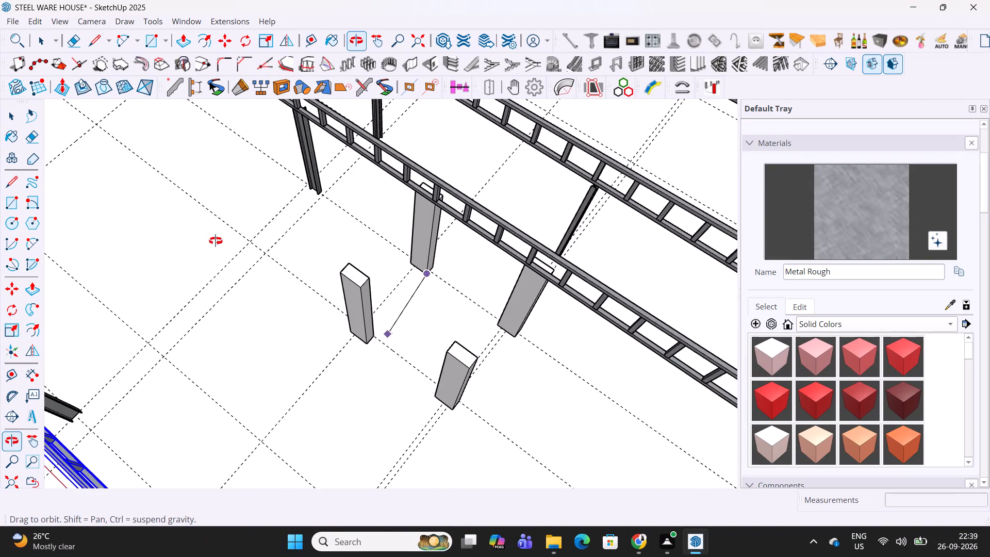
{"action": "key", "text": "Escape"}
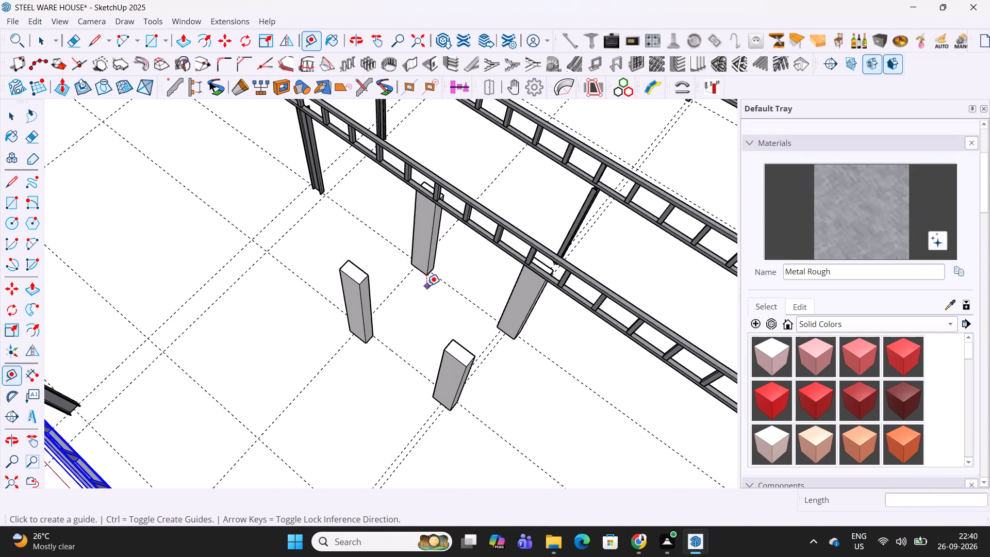
Lay a guide along a rear lift column's base edge and offset another guide 2000 mm from it towards the front columns.
{"action": "scroll", "coordinate": [418, 276], "scroll_direction": "up", "scroll_amount": 7}
{"action": "double_click", "coordinate": [420, 267]}
{"action": "left_click", "coordinate": [464, 296]}
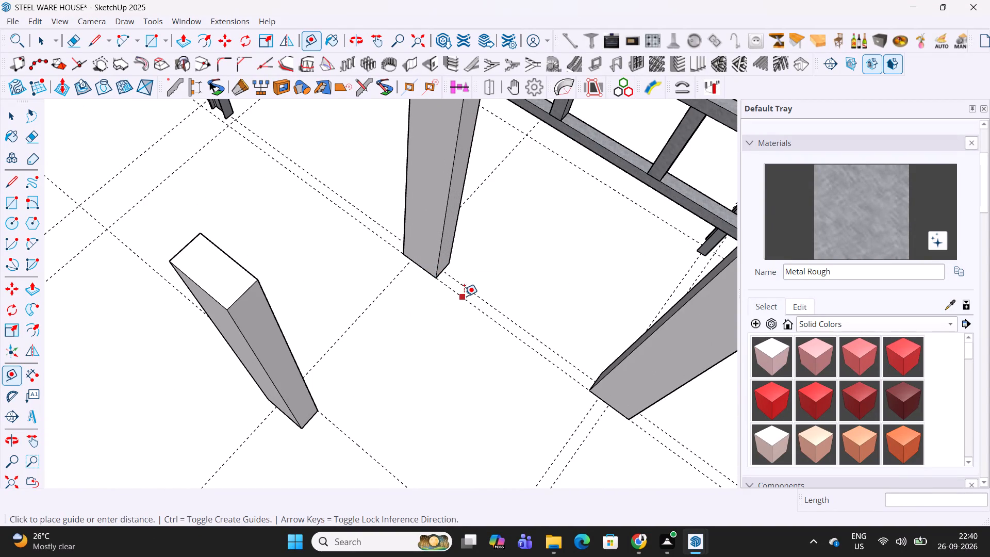
{"action": "type", "text": "2000"}
{"action": "key", "text": "Return"}
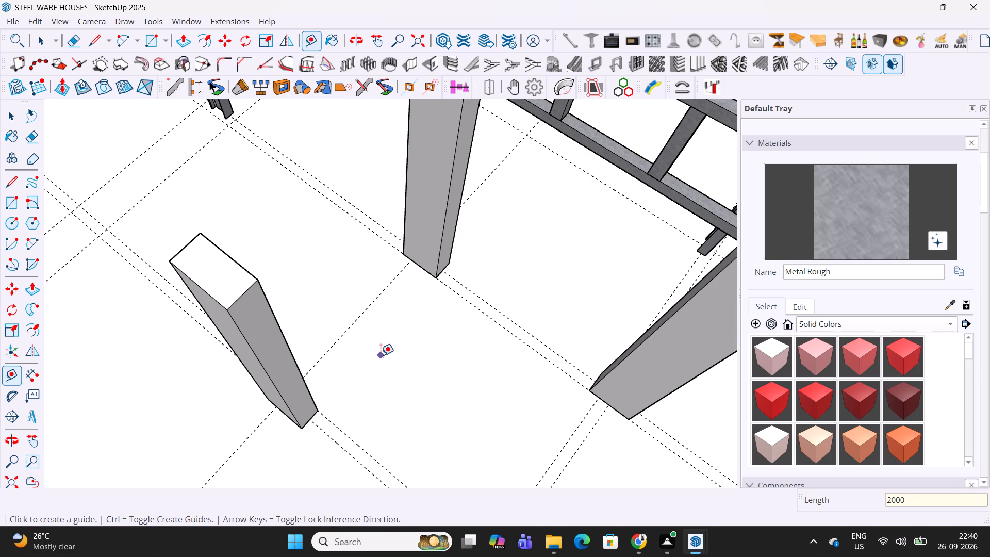
Move the two front lift columns together by about 115 mm so their base corners sit on the 2000 mm guide.
{"action": "scroll", "coordinate": [381, 355], "scroll_direction": "down", "scroll_amount": 5}
{"action": "middle_click_drag", "start_coordinate": [403, 365], "coordinate": [267, 321]}
{"action": "middle_click_drag", "start_coordinate": [332, 374], "coordinate": [368, 319]}
{"action": "middle_click_drag", "start_coordinate": [389, 339], "coordinate": [380, 297]}
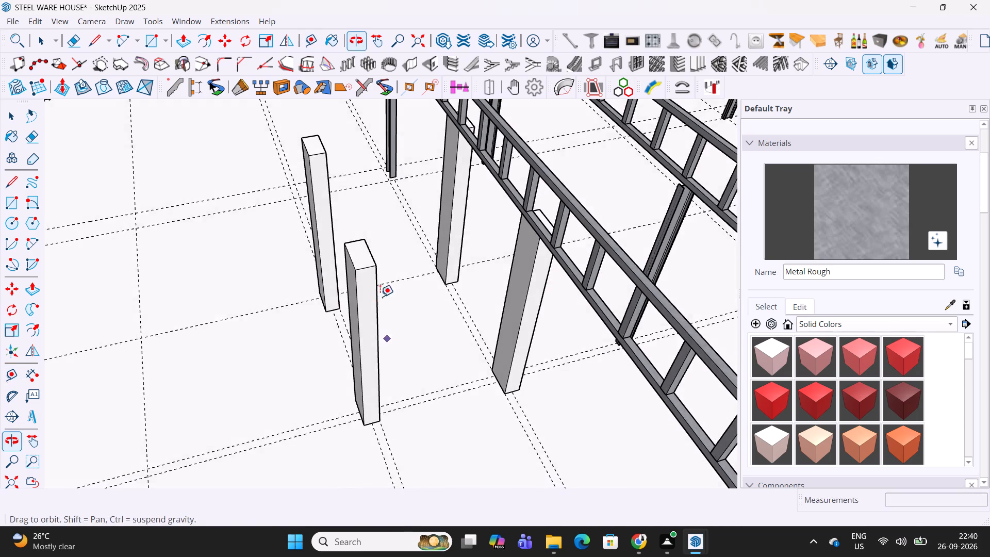
{"action": "middle_click_drag", "start_coordinate": [380, 297], "coordinate": [381, 298]}
{"action": "key", "text": "space"}
{"action": "left_click", "coordinate": [330, 279]}
{"action": "triple_click", "coordinate": [334, 280]}
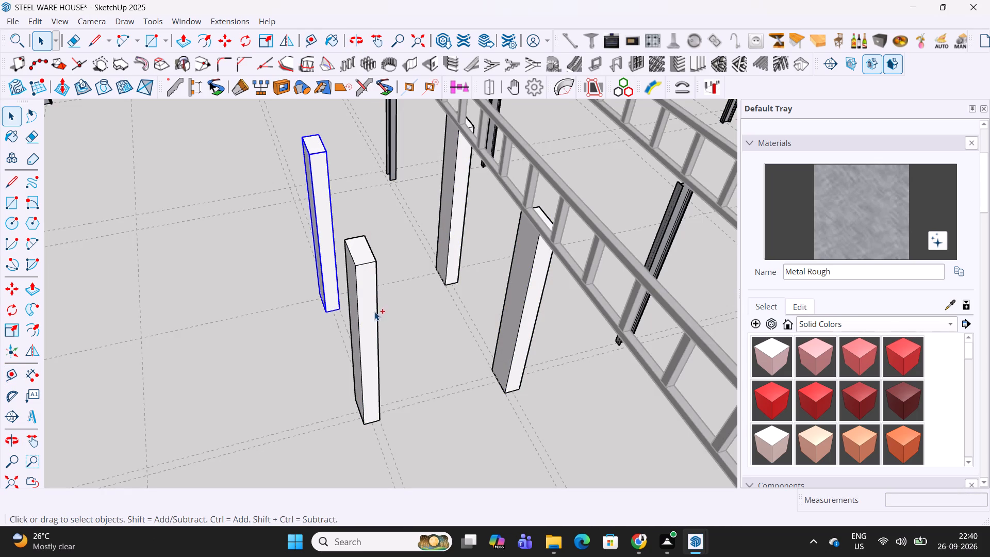
{"action": "left_click", "coordinate": [369, 317], "text": "ctrl"}
{"action": "scroll", "coordinate": [383, 424], "scroll_direction": "up", "scroll_amount": 8}
{"action": "key", "text": "m"}
{"action": "left_click", "coordinate": [375, 416]}
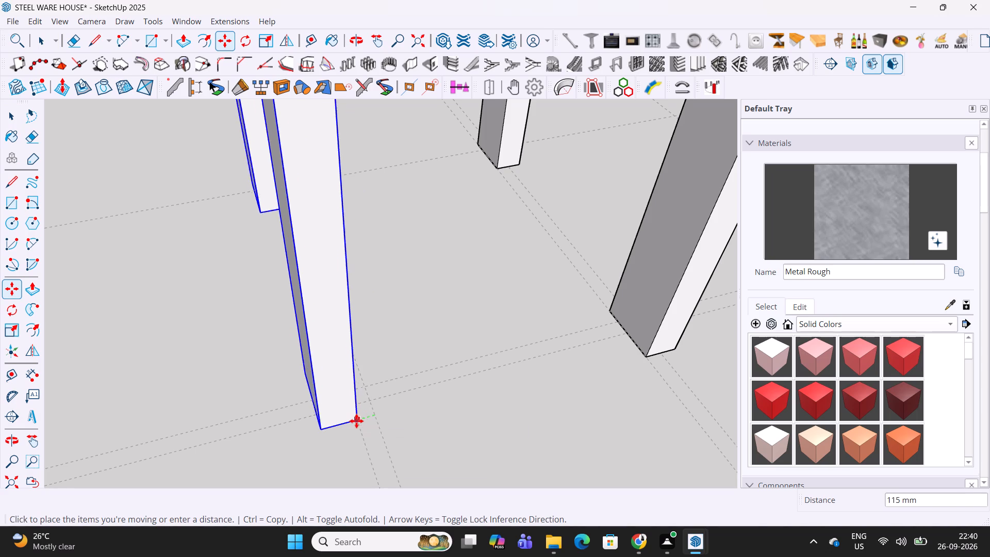
{"action": "scroll", "coordinate": [356, 421], "scroll_direction": "up", "scroll_amount": 5}
{"action": "middle_click_drag", "start_coordinate": [356, 421], "coordinate": [240, 382]}
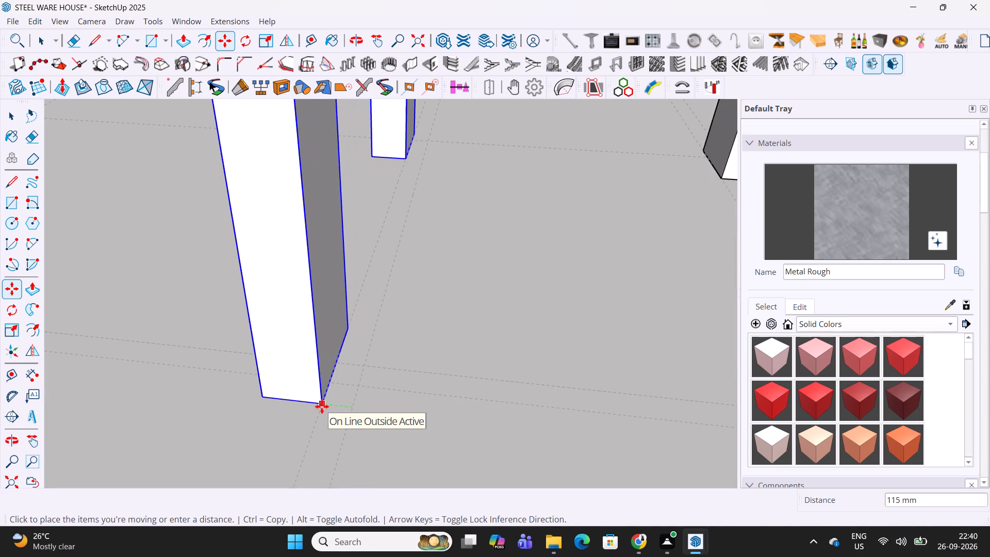
{"action": "left_click", "coordinate": [322, 406]}
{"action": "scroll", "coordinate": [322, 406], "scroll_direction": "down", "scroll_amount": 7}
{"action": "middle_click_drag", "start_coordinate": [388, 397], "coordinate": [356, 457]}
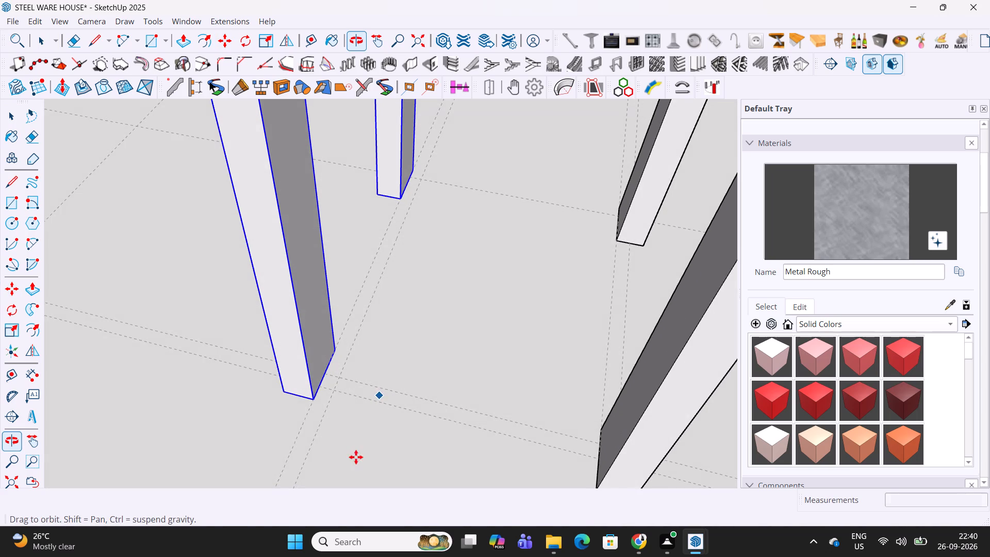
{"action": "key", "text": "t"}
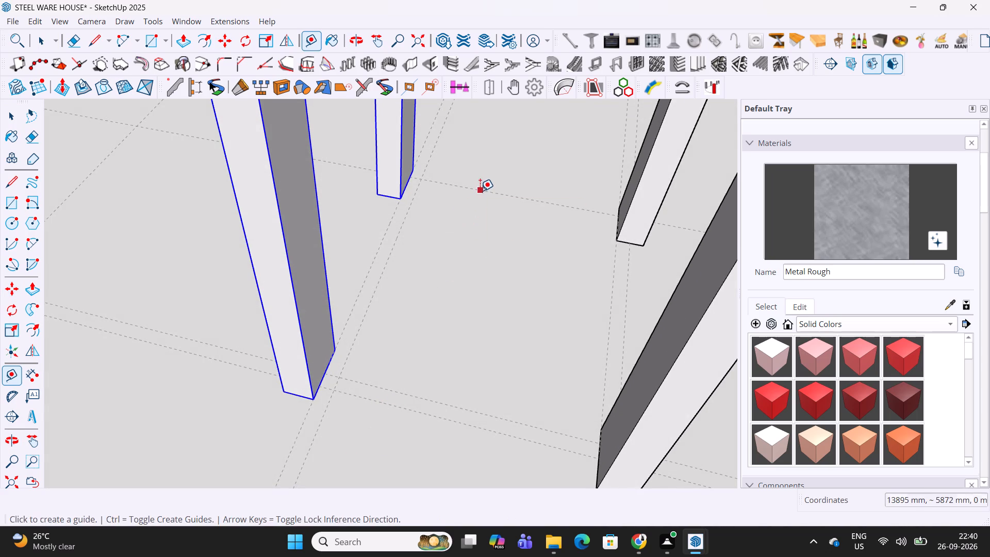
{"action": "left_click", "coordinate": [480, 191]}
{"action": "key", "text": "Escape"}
Leave the column group and compare the lift cutout on the anchor bolt layout with the modelled lift columns.
{"action": "scroll", "coordinate": [405, 397], "scroll_direction": "down", "scroll_amount": 8}
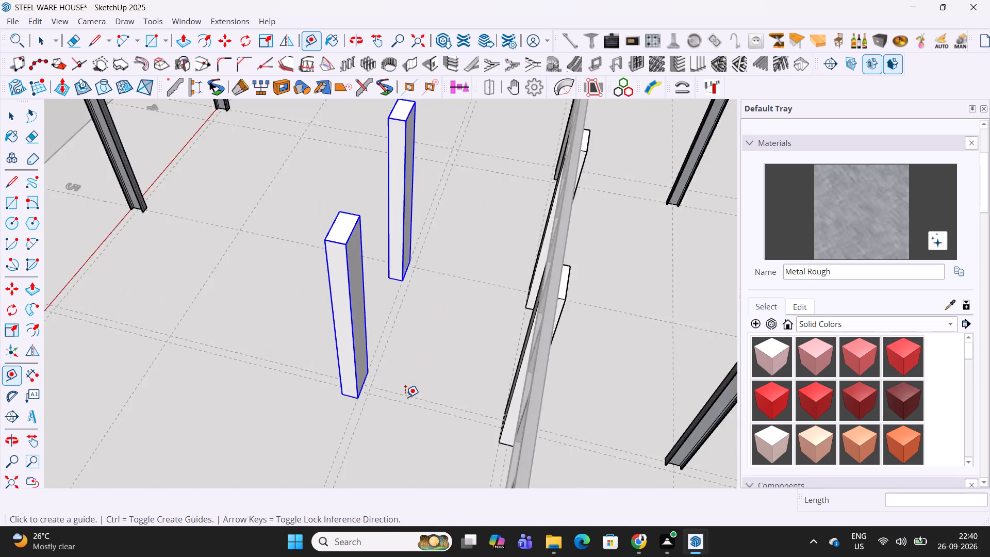
{"action": "scroll", "coordinate": [405, 397], "scroll_direction": "down", "scroll_amount": 7}
{"action": "scroll", "coordinate": [350, 301], "scroll_direction": "down", "scroll_amount": 4}
{"action": "middle_click_drag", "start_coordinate": [328, 313], "coordinate": [629, 277]}
{"action": "key", "text": "space"}
{"action": "key", "text": "Escape"}
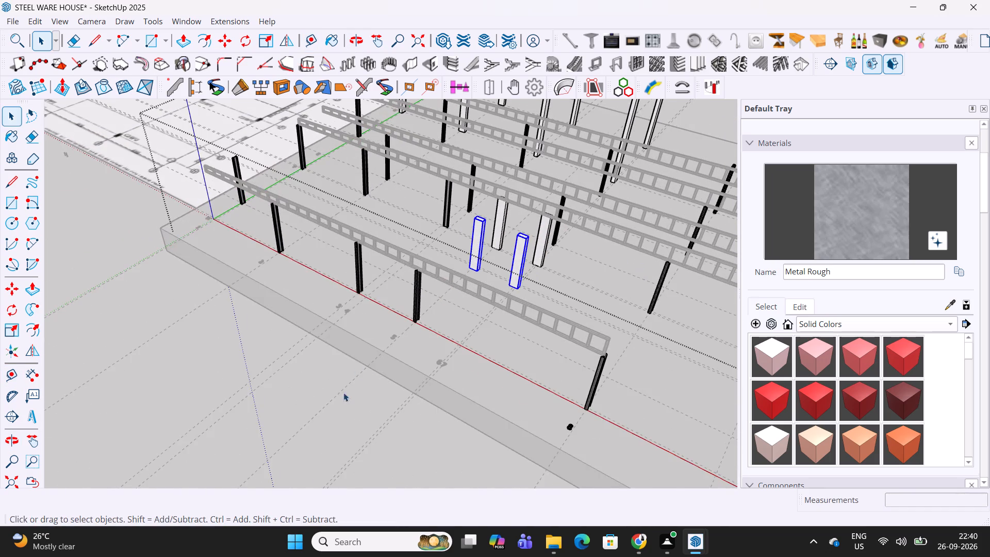
{"action": "scroll", "coordinate": [376, 310], "scroll_direction": "down", "scroll_amount": 2}
{"action": "middle_click_drag", "start_coordinate": [376, 310], "coordinate": [448, 486]}
{"action": "middle_click_drag", "start_coordinate": [190, 220], "coordinate": [311, 343]}
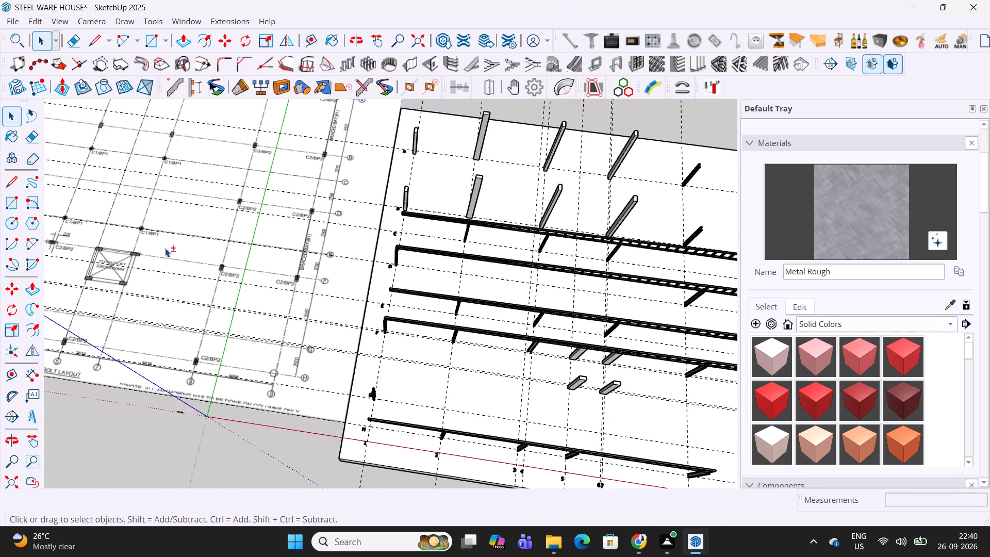
{"action": "middle_click_drag", "start_coordinate": [165, 249], "coordinate": [310, 278], "text": "shift"}
{"action": "scroll", "coordinate": [257, 286], "scroll_direction": "up", "scroll_amount": 10}
{"action": "scroll", "coordinate": [250, 305], "scroll_direction": "down", "scroll_amount": 4}
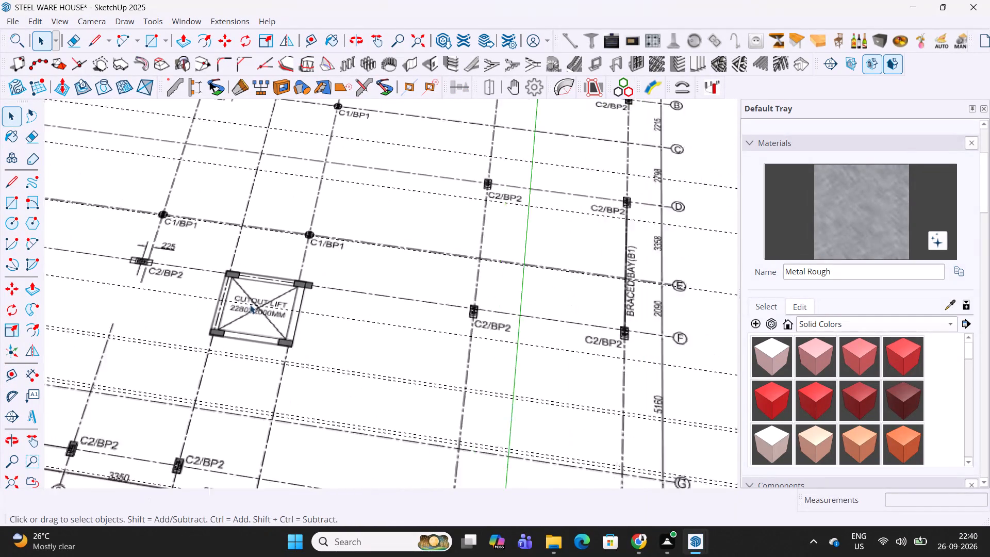
{"action": "scroll", "coordinate": [250, 305], "scroll_direction": "down", "scroll_amount": 7}
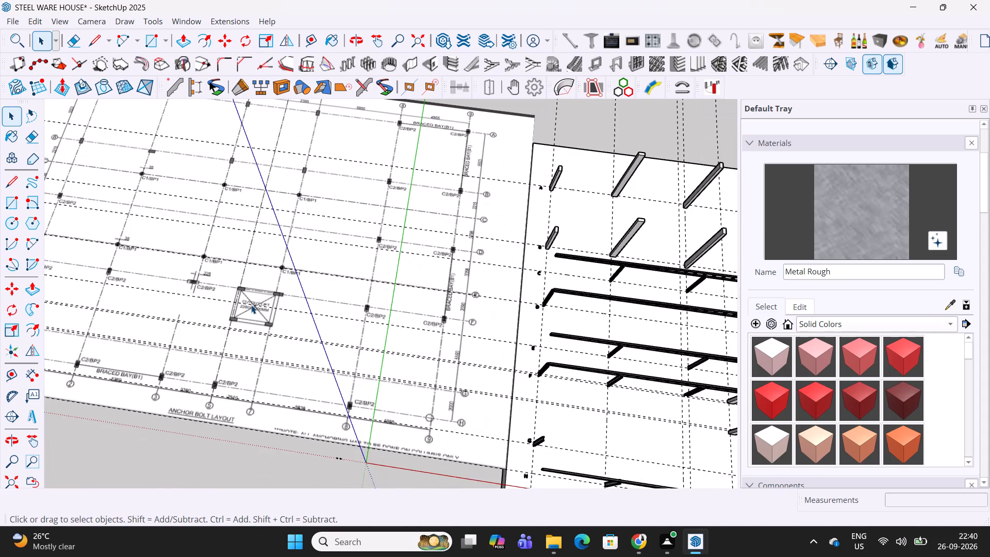
{"action": "scroll", "coordinate": [251, 305], "scroll_direction": "down", "scroll_amount": 1}
{"action": "scroll", "coordinate": [251, 305], "scroll_direction": "up", "scroll_amount": 5}
{"action": "scroll", "coordinate": [252, 305], "scroll_direction": "down", "scroll_amount": 5}
{"action": "middle_click_drag", "start_coordinate": [444, 317], "coordinate": [109, 299], "text": "shift"}
{"action": "middle_click_drag", "start_coordinate": [458, 349], "coordinate": [449, 347], "text": "shift"}
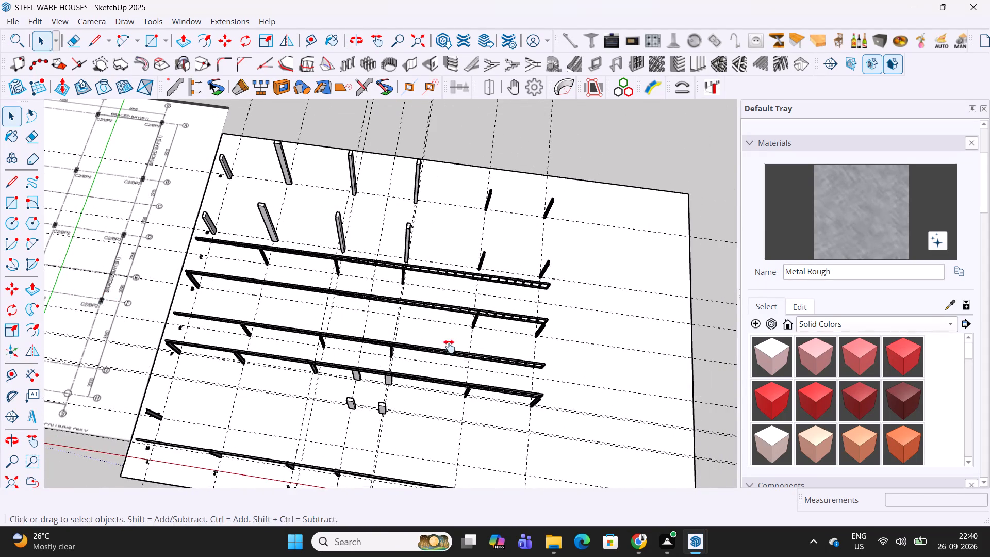
{"action": "middle_click_drag", "start_coordinate": [449, 347], "coordinate": [409, 328], "text": "shift"}
Measure the distance between the front and rear lift columns at their bases.
{"action": "scroll", "coordinate": [342, 373], "scroll_direction": "up", "scroll_amount": 16}
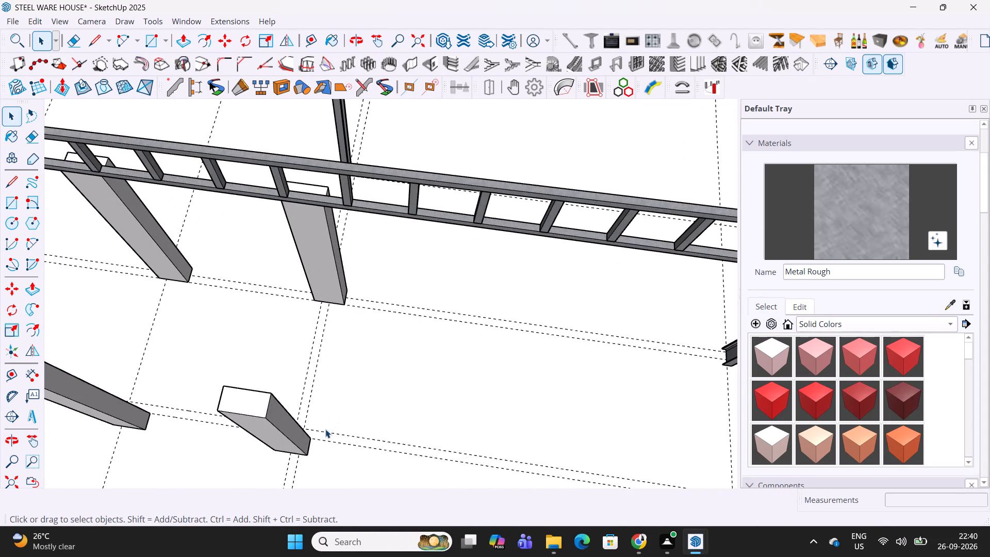
{"action": "scroll", "coordinate": [318, 435], "scroll_direction": "up", "scroll_amount": 1}
{"action": "key", "text": "t"}
{"action": "left_click", "coordinate": [308, 438]}
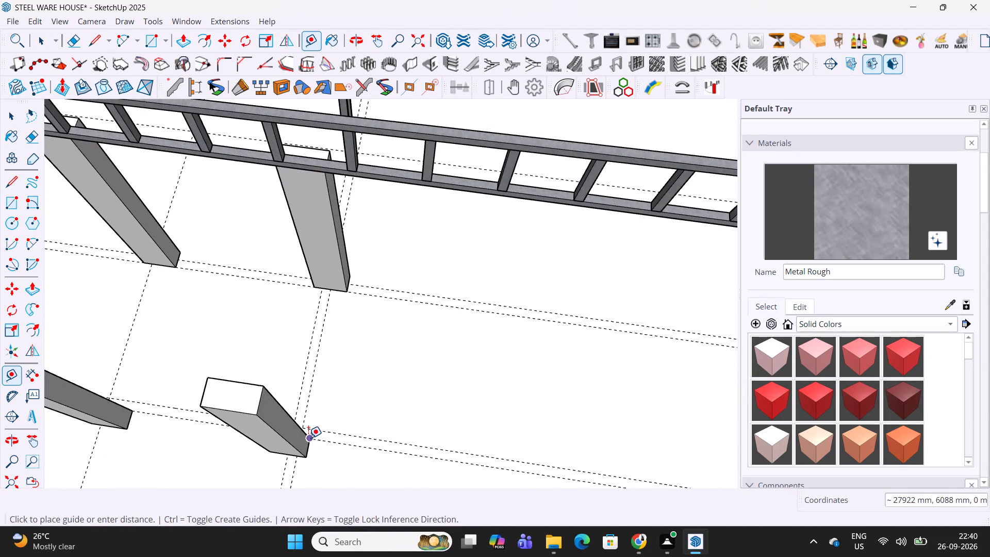
{"action": "middle_click_drag", "start_coordinate": [345, 288], "coordinate": [505, 315]}
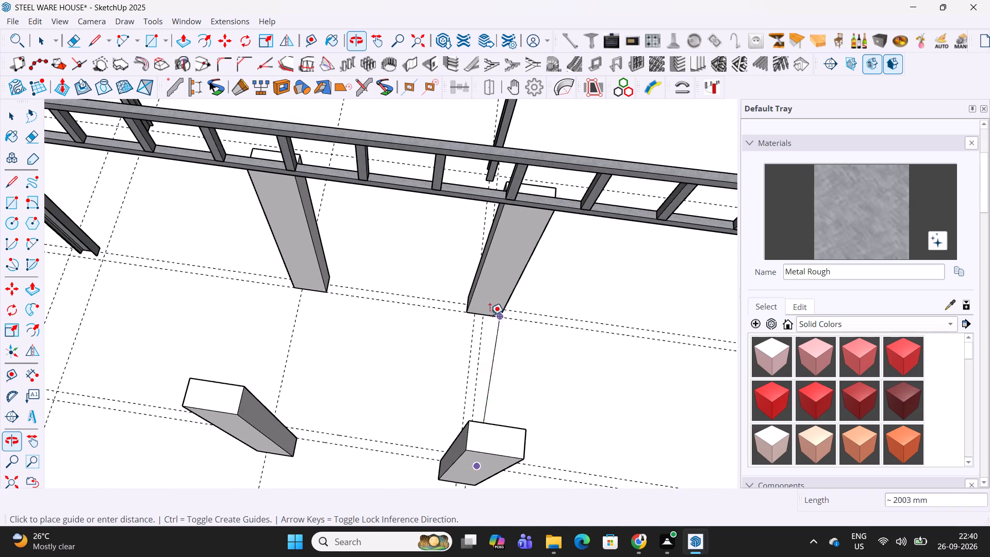
{"action": "key", "text": "Escape"}
Lay a guide along the base edge of the rear grid 5 side lift column and offset another 9" into the shaft.
{"action": "scroll", "coordinate": [305, 330], "scroll_direction": "up", "scroll_amount": 4}
{"action": "left_click", "coordinate": [289, 269]}
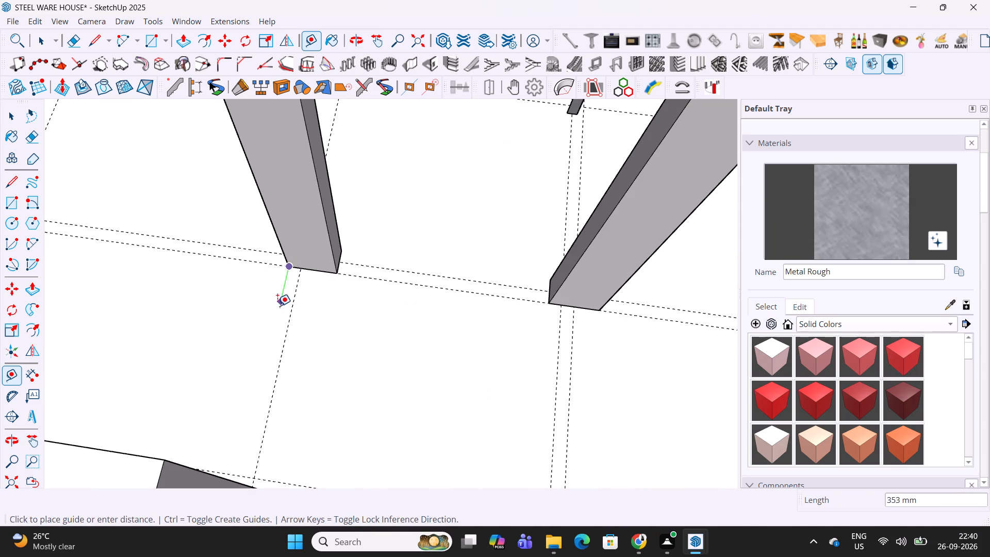
{"action": "left_click", "coordinate": [277, 308]}
{"action": "middle_click_drag", "start_coordinate": [280, 289], "coordinate": [588, 239]}
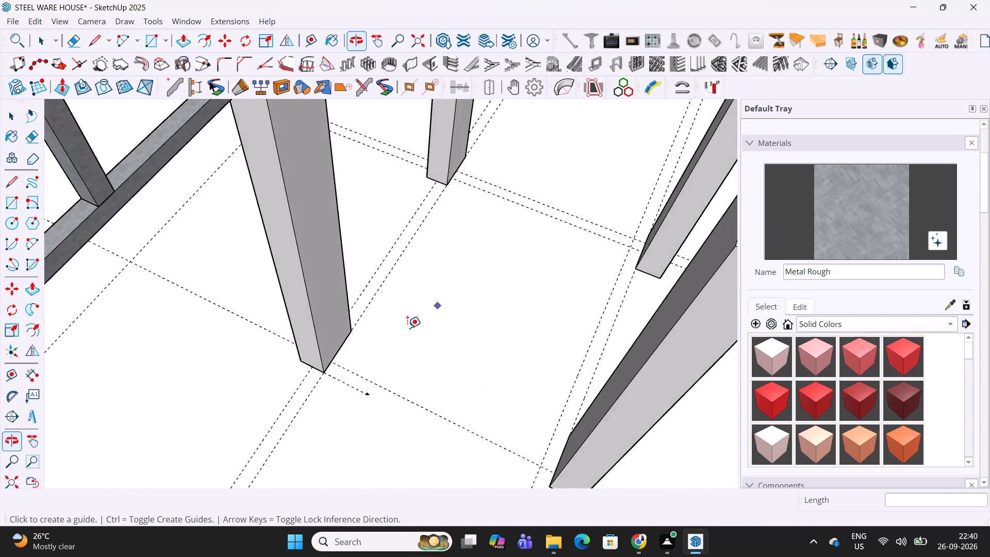
{"action": "scroll", "coordinate": [365, 359], "scroll_direction": "up", "scroll_amount": 3}
{"action": "scroll", "coordinate": [291, 367], "scroll_direction": "up", "scroll_amount": 5}
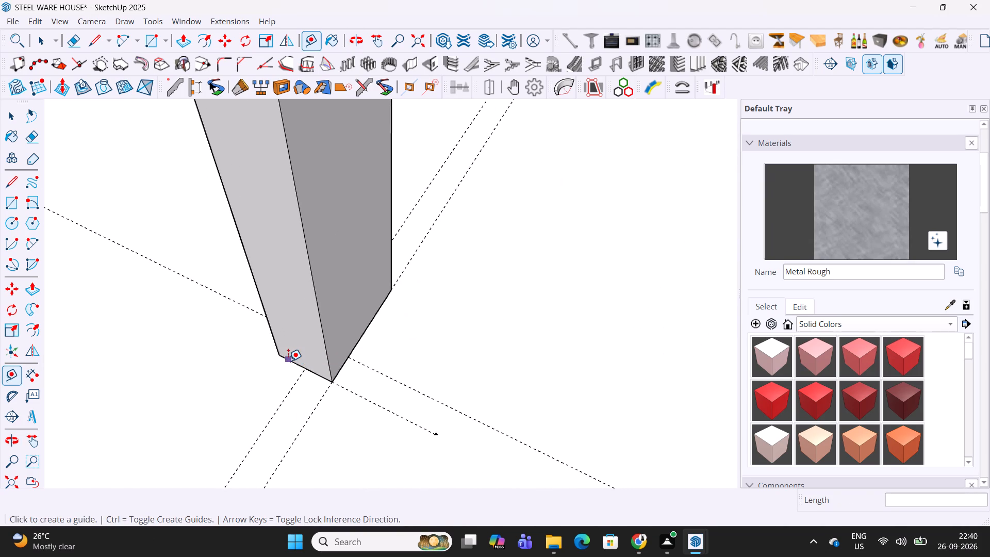
{"action": "double_click", "coordinate": [288, 361]}
{"action": "left_click", "coordinate": [397, 414]}
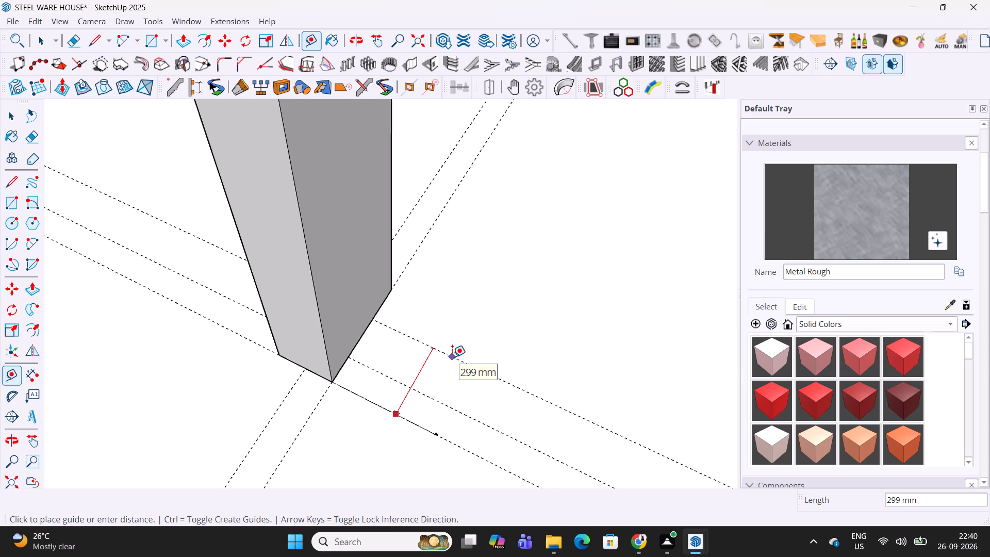
{"action": "key", "text": "9"}
{"action": "key", "text": "shift+quotedbl"}
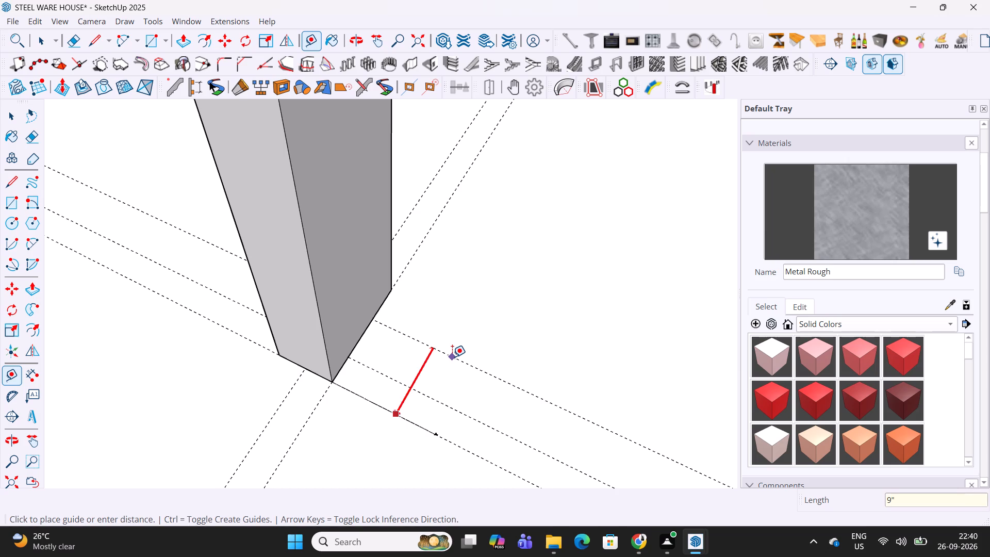
{"action": "key", "text": "Return"}
Examine the lift cutout and its surrounding grid lines on the anchor bolt layout again.
{"action": "scroll", "coordinate": [452, 357], "scroll_direction": "down", "scroll_amount": 12}
{"action": "scroll", "coordinate": [546, 238], "scroll_direction": "up", "scroll_amount": 4}
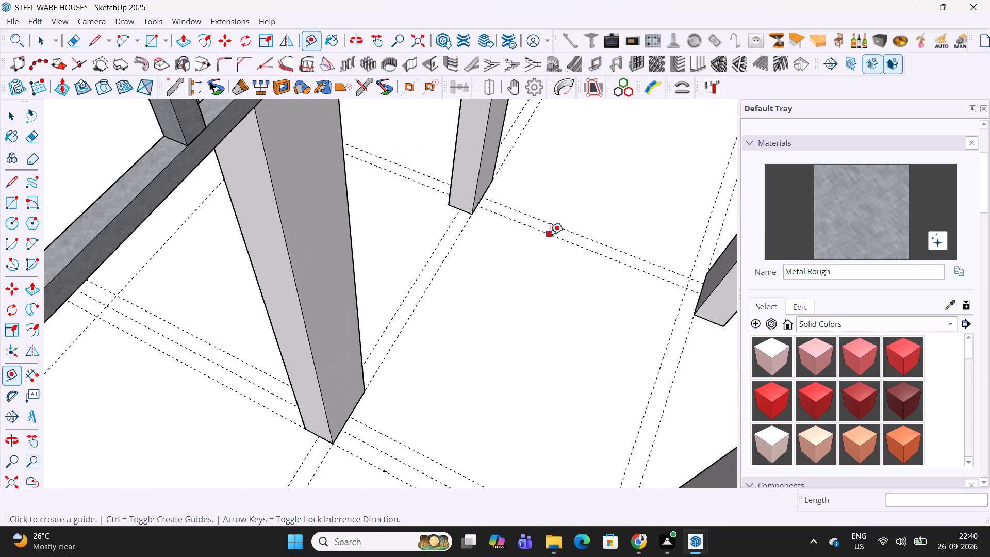
{"action": "middle_click_drag", "start_coordinate": [550, 234], "coordinate": [441, 232]}
{"action": "scroll", "coordinate": [514, 273], "scroll_direction": "down", "scroll_amount": 5}
{"action": "middle_click_drag", "start_coordinate": [562, 307], "coordinate": [486, 294]}
{"action": "scroll", "coordinate": [514, 319], "scroll_direction": "down", "scroll_amount": 14}
{"action": "scroll", "coordinate": [573, 241], "scroll_direction": "down", "scroll_amount": 7}
{"action": "scroll", "coordinate": [271, 404], "scroll_direction": "up", "scroll_amount": 5}
{"action": "middle_click_drag", "start_coordinate": [269, 420], "coordinate": [416, 217]}
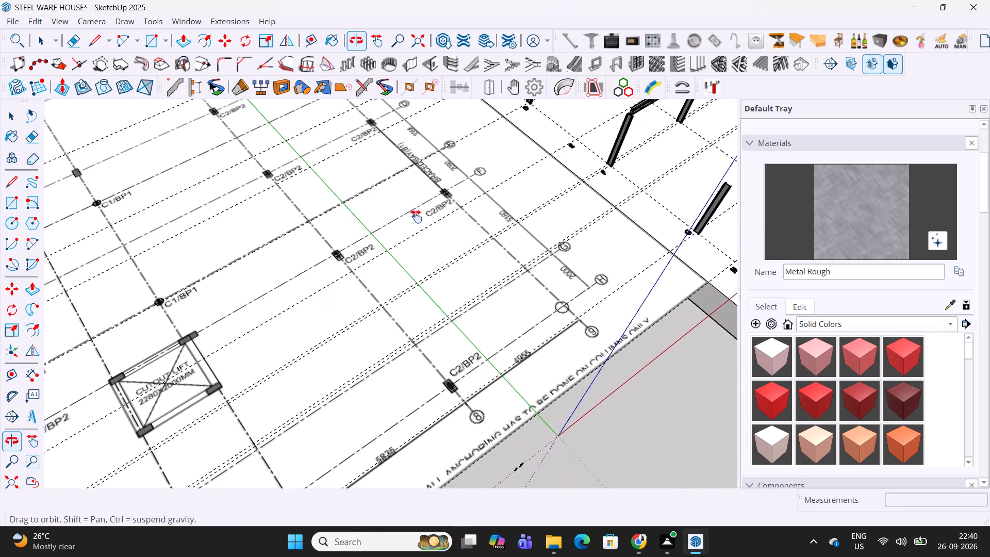
{"action": "middle_click_drag", "start_coordinate": [416, 217], "coordinate": [384, 221]}
{"action": "scroll", "coordinate": [369, 274], "scroll_direction": "down", "scroll_amount": 6}
{"action": "middle_click_drag", "start_coordinate": [445, 264], "coordinate": [255, 321]}
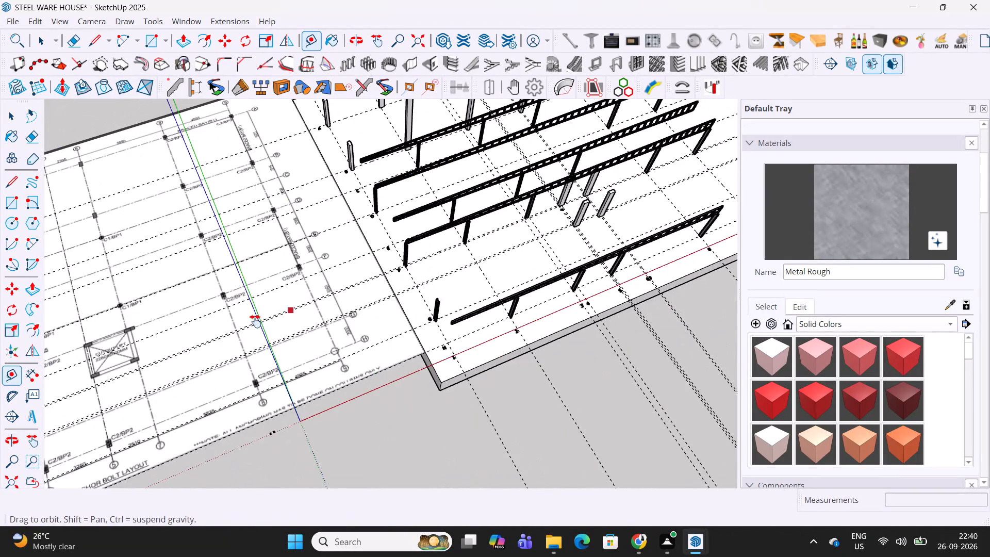
{"action": "middle_click_drag", "start_coordinate": [255, 321], "coordinate": [249, 324]}
Lay a guide along the base edge of the front grid 6/7 side lift column and offset another 9" into the shaft.
{"action": "middle_click_drag", "start_coordinate": [512, 251], "coordinate": [357, 273]}
{"action": "scroll", "coordinate": [714, 318], "scroll_direction": "up", "scroll_amount": 17}
{"action": "middle_click_drag", "start_coordinate": [521, 325], "coordinate": [433, 330]}
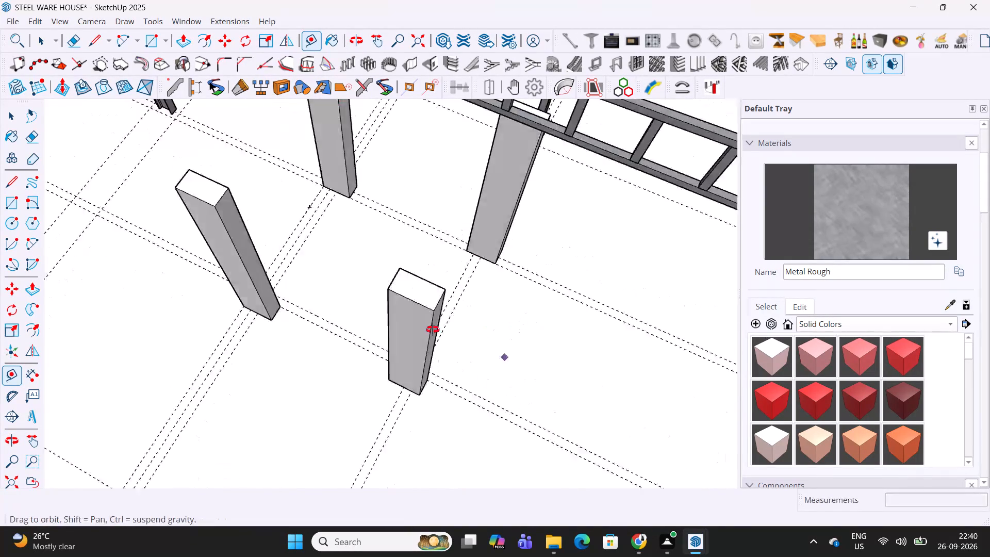
{"action": "middle_click_drag", "start_coordinate": [433, 330], "coordinate": [241, 280]}
{"action": "scroll", "coordinate": [314, 349], "scroll_direction": "up", "scroll_amount": 10}
{"action": "double_click", "coordinate": [327, 361]}
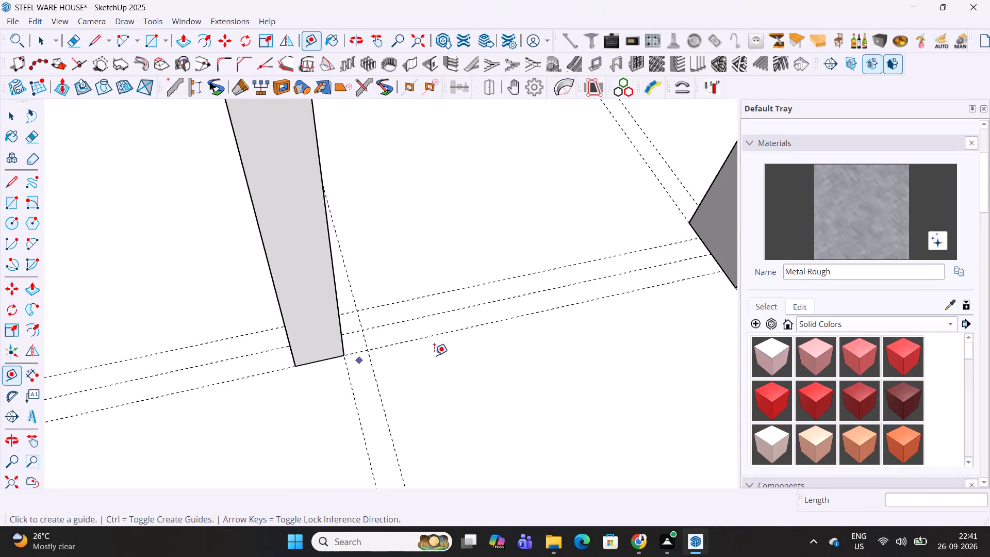
{"action": "left_click", "coordinate": [477, 328]}
{"action": "middle_click_drag", "start_coordinate": [464, 285], "coordinate": [441, 350]}
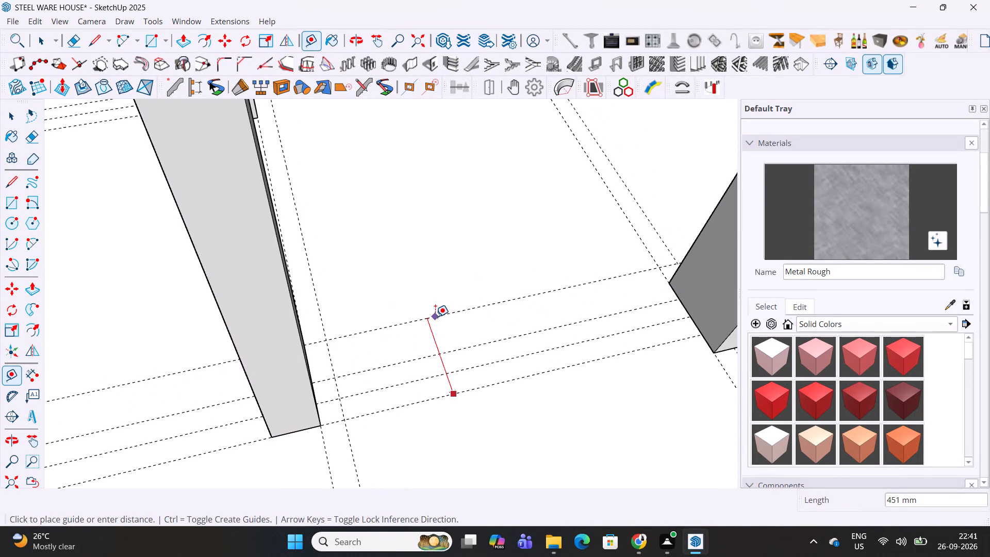
{"action": "key", "text": "9"}
{"action": "key", "text": "shift+quotedbl"}
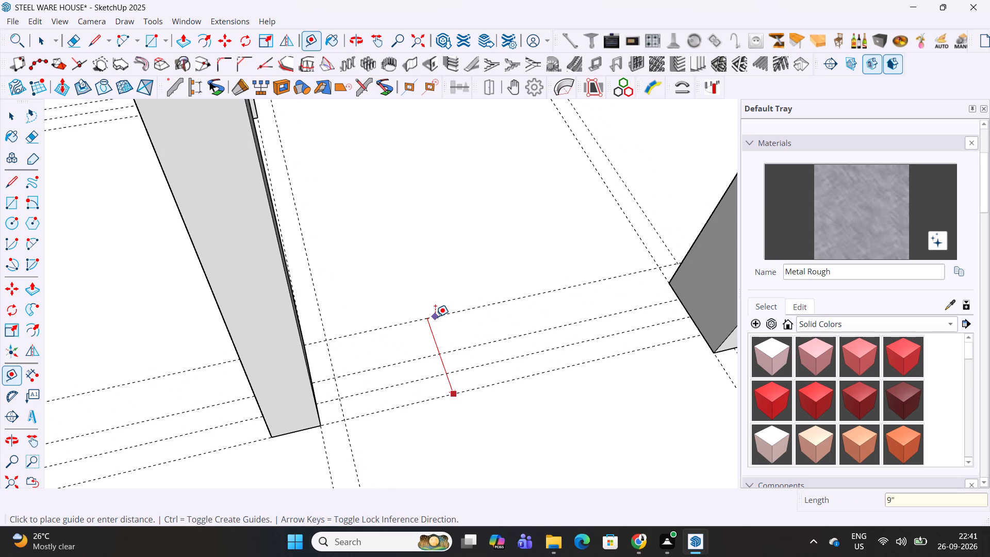
{"action": "key", "text": "Return"}
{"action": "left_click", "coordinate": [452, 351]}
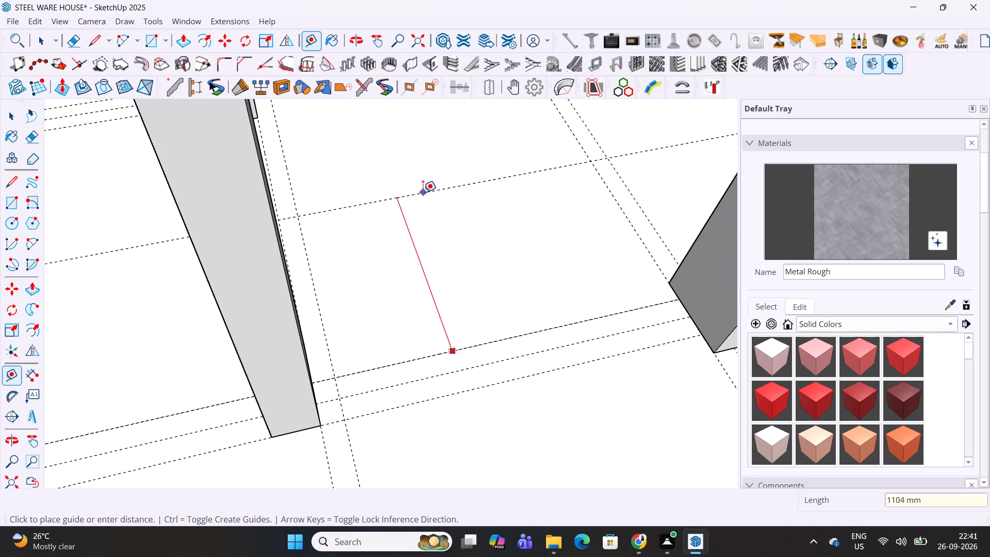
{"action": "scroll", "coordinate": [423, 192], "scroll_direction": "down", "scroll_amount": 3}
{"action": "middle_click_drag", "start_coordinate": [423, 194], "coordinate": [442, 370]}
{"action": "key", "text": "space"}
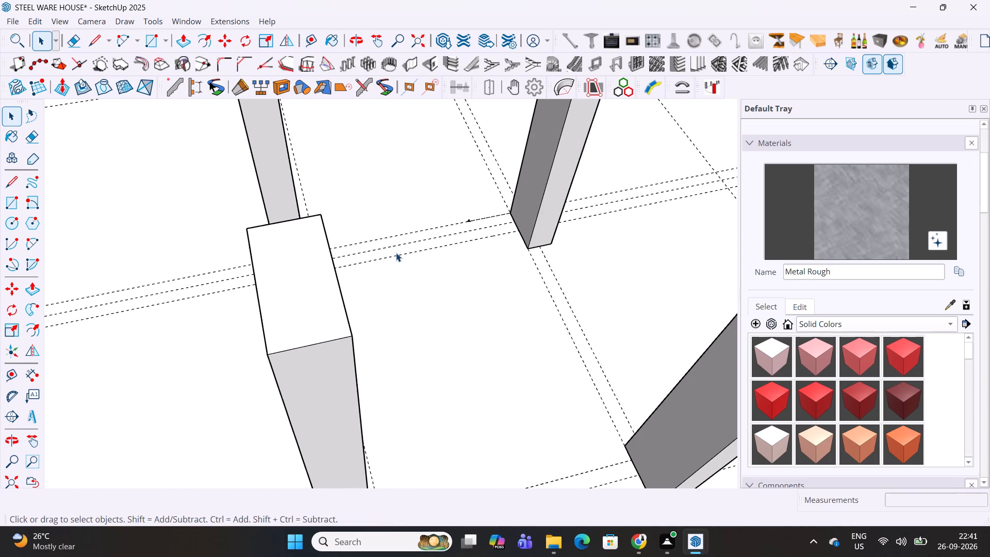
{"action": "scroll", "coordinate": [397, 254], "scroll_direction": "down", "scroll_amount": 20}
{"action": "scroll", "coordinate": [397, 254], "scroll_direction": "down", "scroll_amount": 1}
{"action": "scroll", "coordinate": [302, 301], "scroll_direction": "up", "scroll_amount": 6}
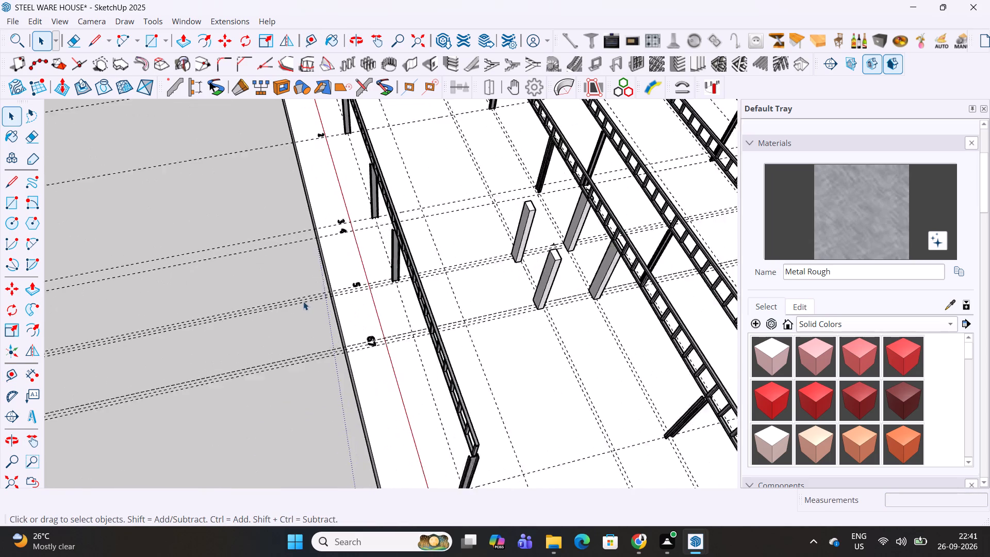
Undo the guides laid along the base edges of the grid 5 and grid 6/7 lift columns.
{"action": "scroll", "coordinate": [303, 301], "scroll_direction": "up", "scroll_amount": 1}
{"action": "middle_click_drag", "start_coordinate": [303, 298], "coordinate": [241, 298]}
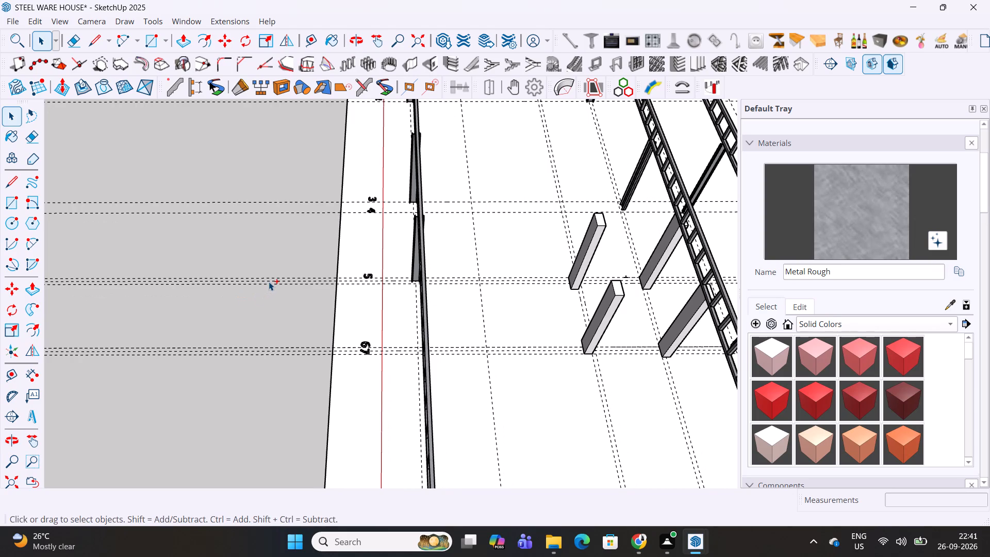
{"action": "key", "text": "ctrl+z"}
{"action": "key", "text": "ctrl+z"}
{"action": "key", "text": "ctrl+z"}
{"action": "key", "text": "ctrl+z"}
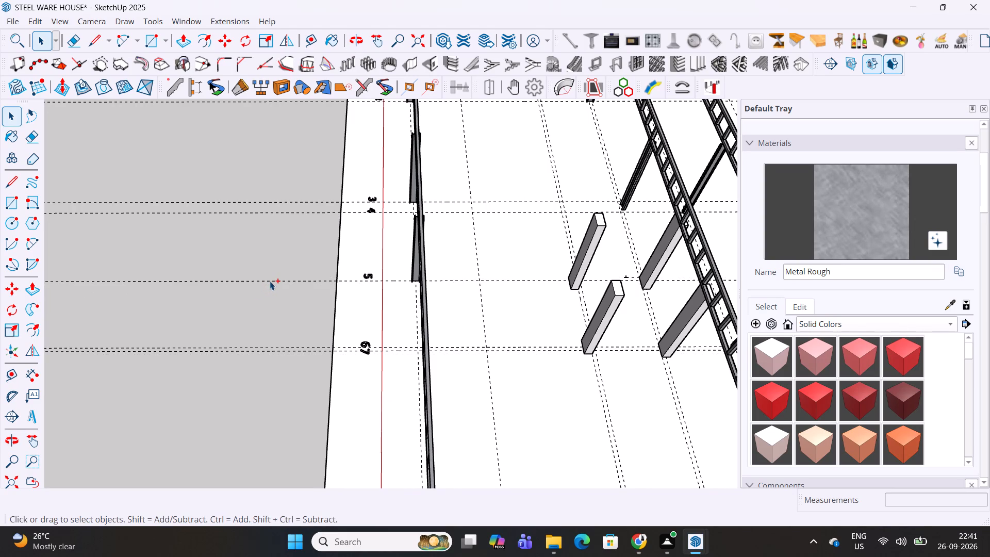
{"action": "key", "text": "ctrl+z"}
{"action": "key", "text": "ctrl+z"}
{"action": "key", "text": "ctrl+z"}
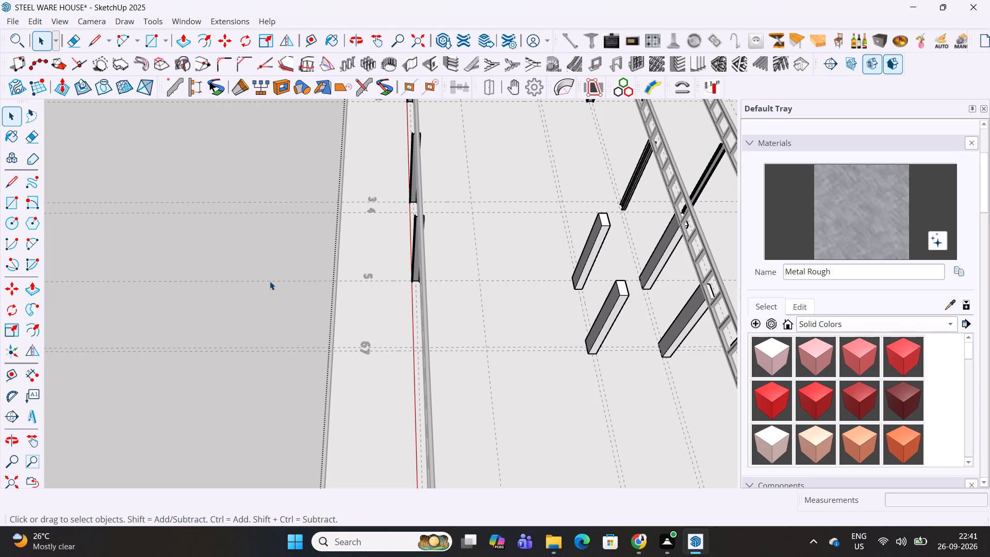
{"action": "key", "text": "ctrl+z"}
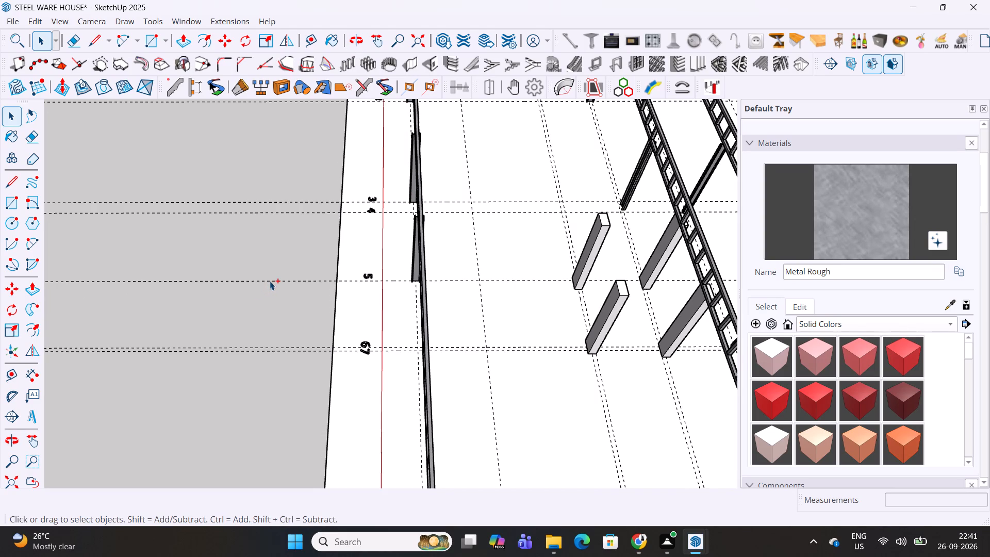
{"action": "key", "text": "ctrl+y"}
{"action": "key", "text": "ctrl+y"}
{"action": "key", "text": "space"}
{"action": "key", "text": "Escape"}
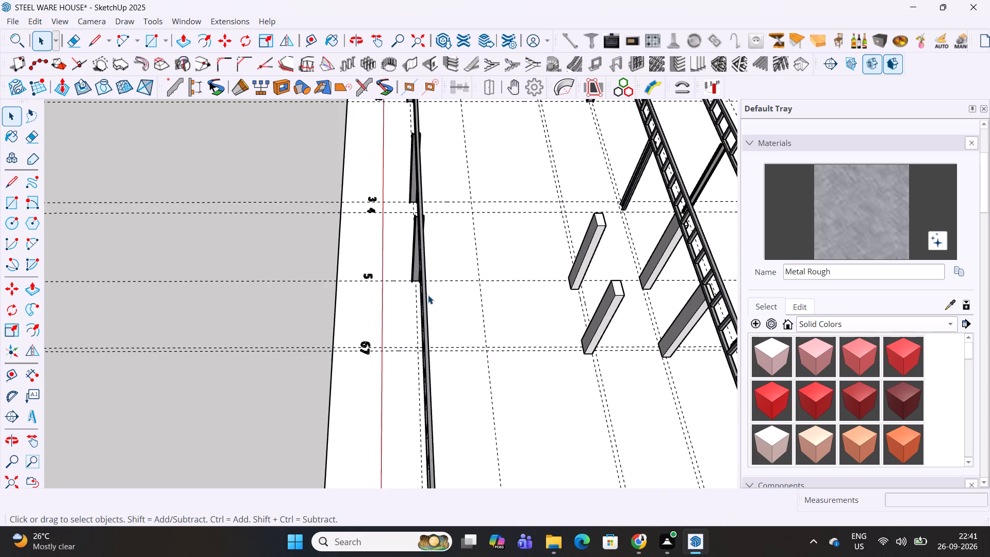
{"action": "key", "text": "Escape"}
Lay a guide parallel to the lettered grid lines through the middle of the lift column base between grids F and G.
{"action": "scroll", "coordinate": [428, 295], "scroll_direction": "down", "scroll_amount": 6}
{"action": "middle_click_drag", "start_coordinate": [389, 317], "coordinate": [878, 254]}
{"action": "middle_click_drag", "start_coordinate": [330, 244], "coordinate": [648, 238]}
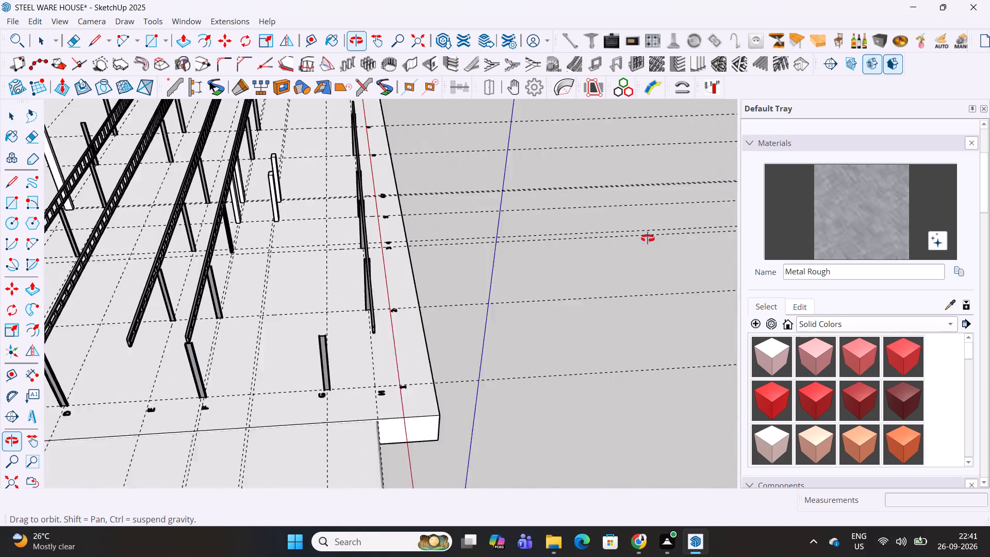
{"action": "middle_click_drag", "start_coordinate": [648, 238], "coordinate": [650, 210]}
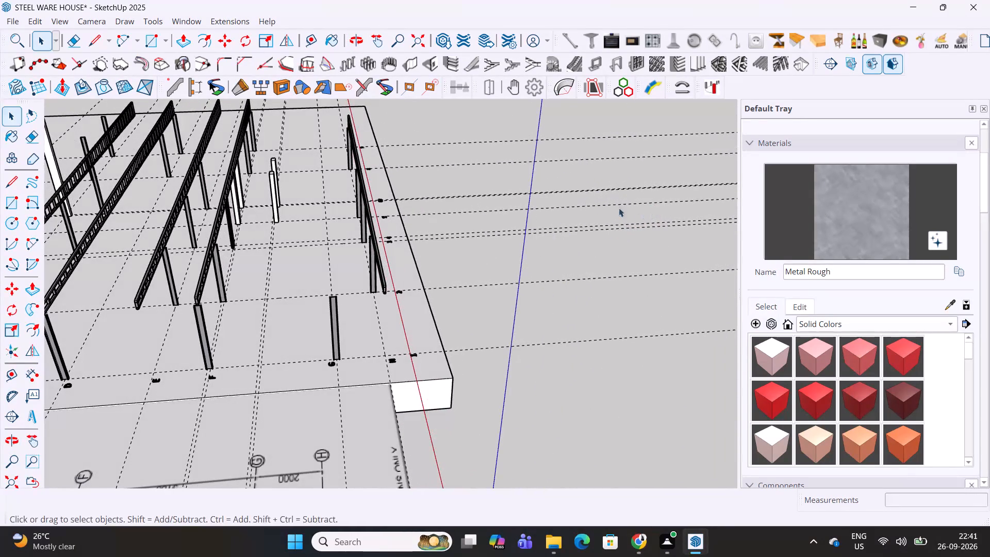
{"action": "scroll", "coordinate": [378, 268], "scroll_direction": "up", "scroll_amount": 8}
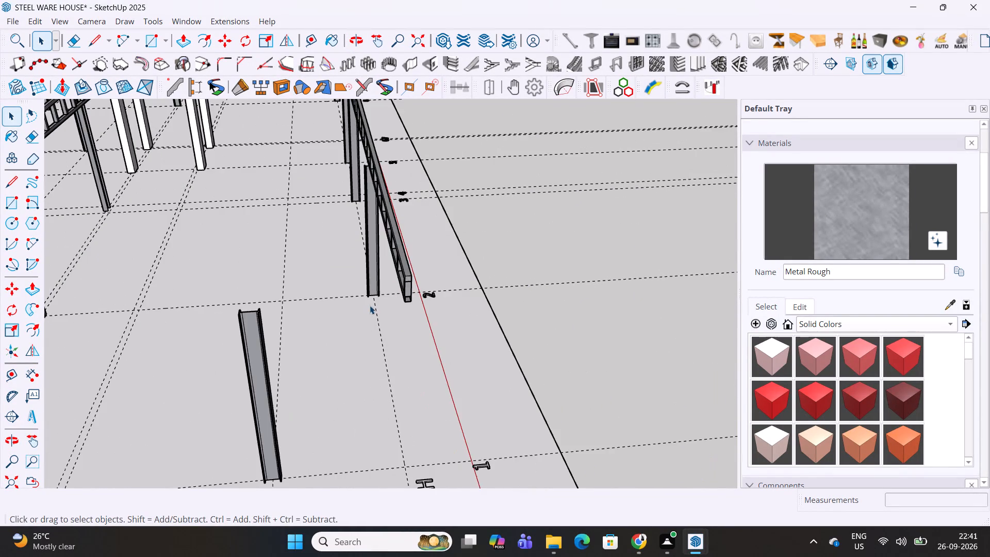
{"action": "scroll", "coordinate": [370, 305], "scroll_direction": "down", "scroll_amount": 5}
{"action": "scroll", "coordinate": [260, 198], "scroll_direction": "up", "scroll_amount": 20}
{"action": "scroll", "coordinate": [260, 198], "scroll_direction": "up", "scroll_amount": 6}
{"action": "key", "text": "t"}
{"action": "left_click", "coordinate": [195, 247]}
{"action": "left_click", "coordinate": [237, 221]}
{"action": "scroll", "coordinate": [325, 227], "scroll_direction": "down", "scroll_amount": 2}
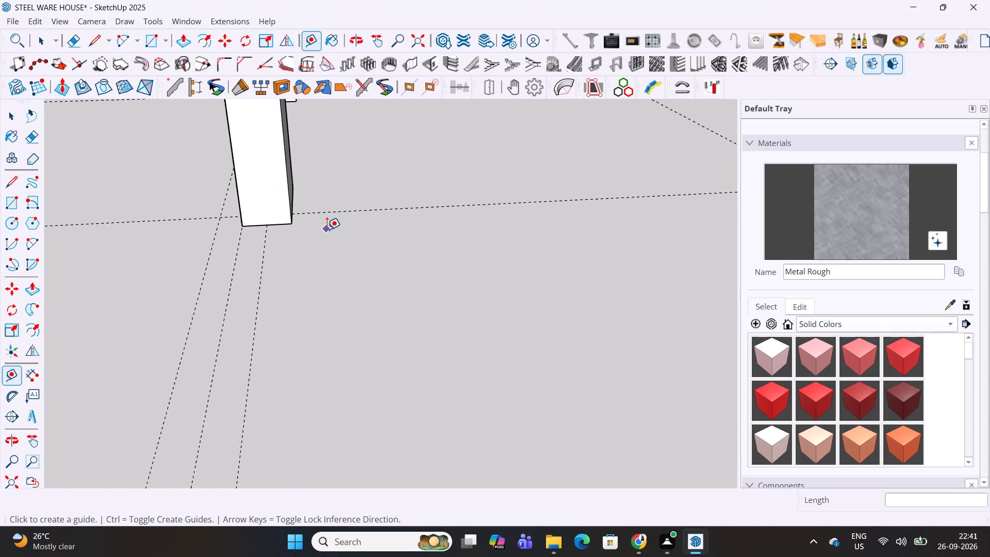
{"action": "scroll", "coordinate": [327, 230], "scroll_direction": "down", "scroll_amount": 20}
{"action": "scroll", "coordinate": [327, 230], "scroll_direction": "down", "scroll_amount": 8}
{"action": "key", "text": "space"}
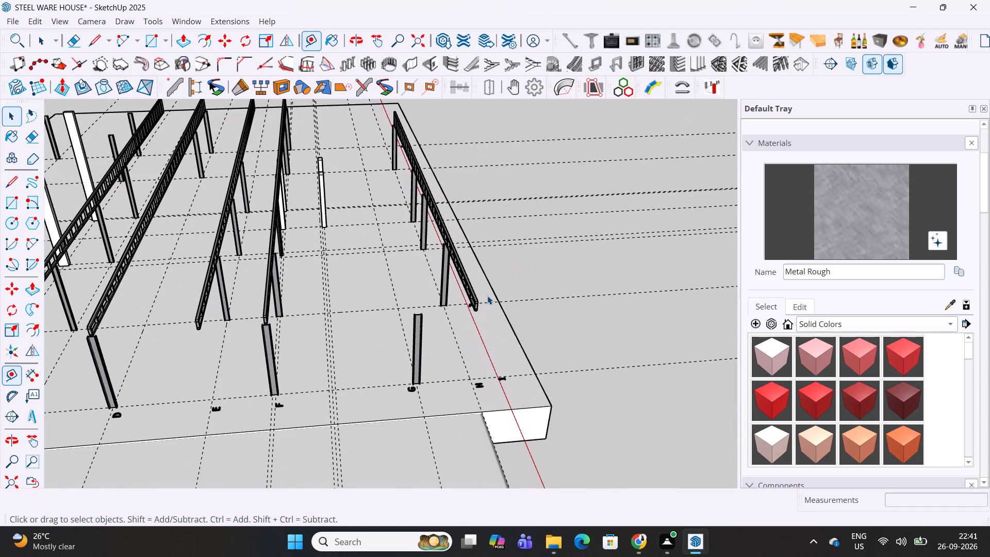
Copy the grid H truss about 4930 mm onto the guide through the lift column between grids F and G.
{"action": "left_click", "coordinate": [476, 300]}
{"action": "scroll", "coordinate": [479, 307], "scroll_direction": "up", "scroll_amount": 5}
{"action": "middle_click_drag", "start_coordinate": [482, 309], "coordinate": [459, 296]}
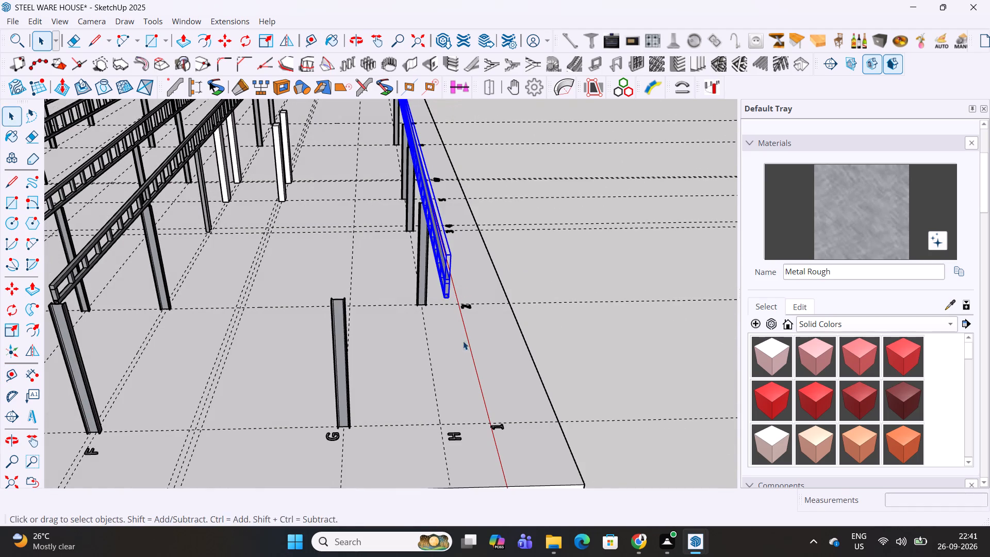
{"action": "key", "text": "m"}
{"action": "left_click", "coordinate": [444, 453]}
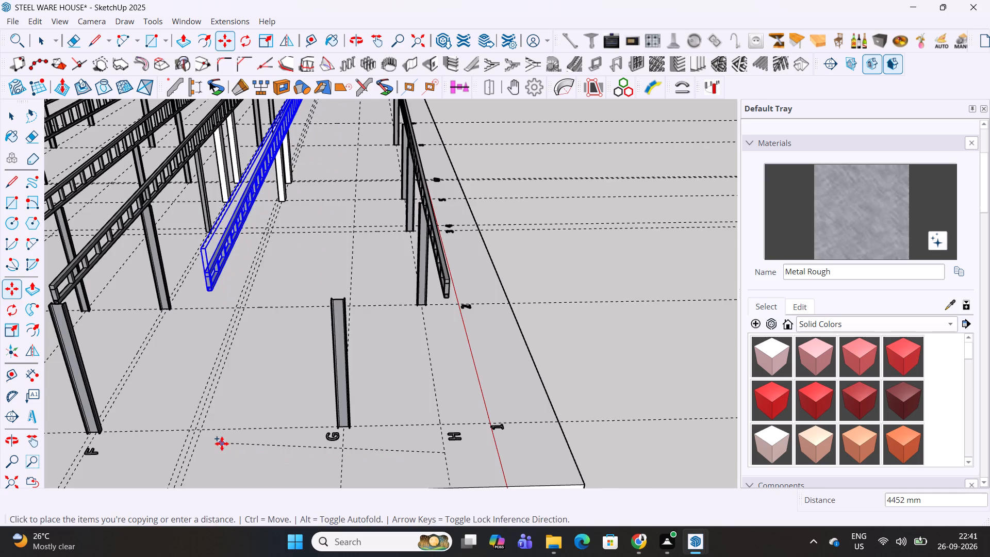
{"action": "middle_click_drag", "start_coordinate": [222, 443], "coordinate": [293, 417], "text": "shift"}
{"action": "left_click", "coordinate": [263, 432]}
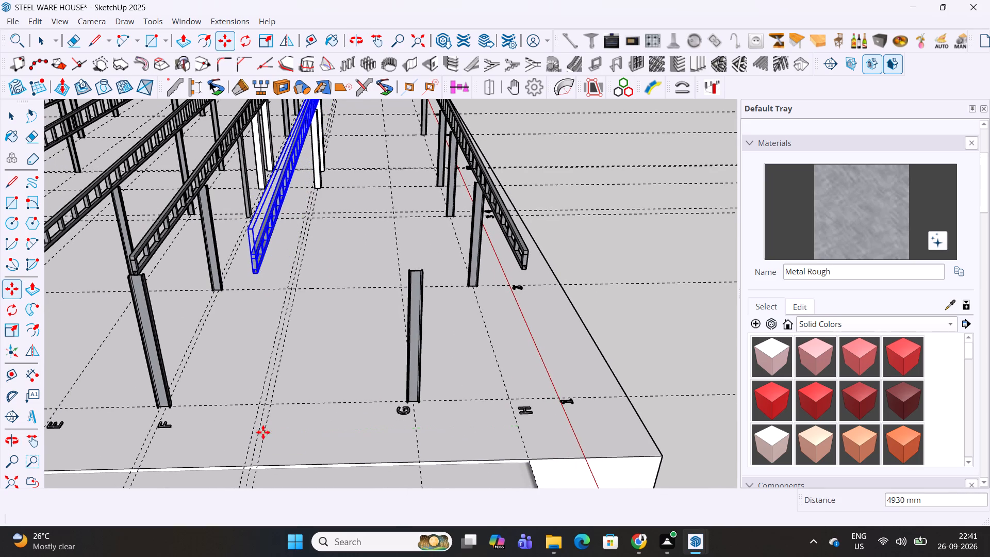
{"action": "key", "text": "space"}
{"action": "left_click", "coordinate": [621, 247]}
Examine the copied truss and the whole truss layout from several sides, with the reference 3D image in view.
{"action": "middle_click_drag", "start_coordinate": [384, 186], "coordinate": [446, 415], "text": "shift"}
{"action": "middle_click_drag", "start_coordinate": [494, 319], "coordinate": [265, 340]}
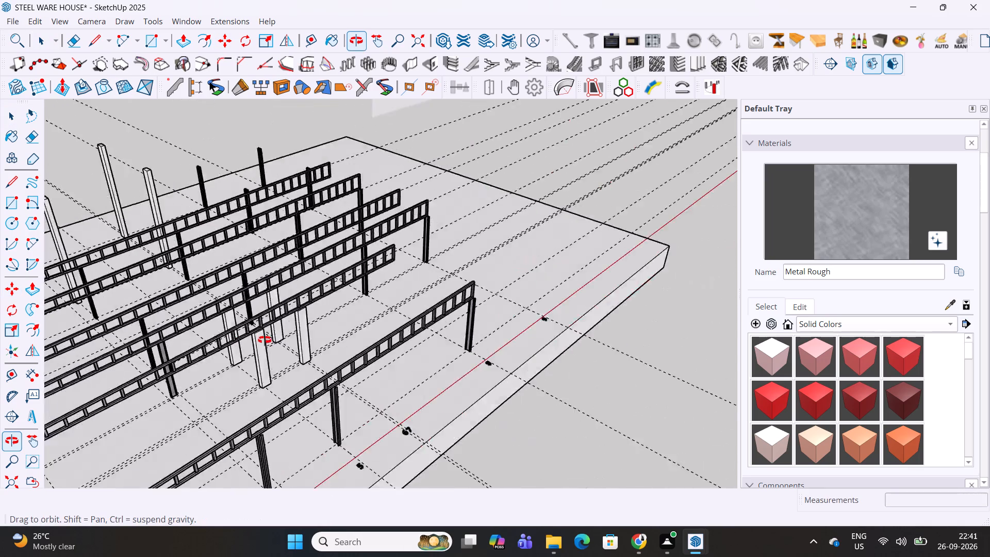
{"action": "middle_click_drag", "start_coordinate": [265, 340], "coordinate": [59, 177]}
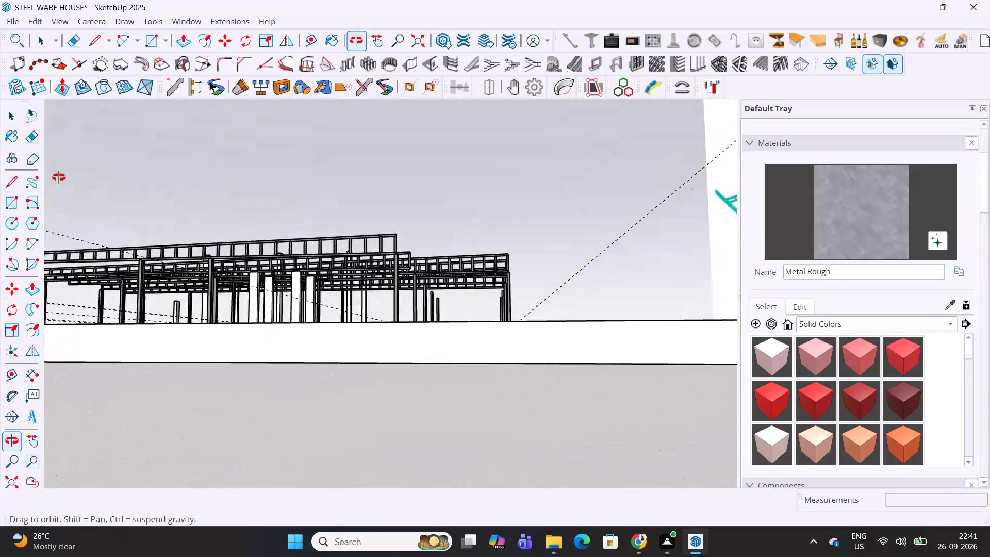
{"action": "middle_click_drag", "start_coordinate": [59, 177], "coordinate": [9, 335]}
{"action": "scroll", "coordinate": [361, 242], "scroll_direction": "down", "scroll_amount": 2}
{"action": "middle_click_drag", "start_coordinate": [375, 228], "coordinate": [408, 318]}
{"action": "middle_click_drag", "start_coordinate": [482, 291], "coordinate": [274, 313]}
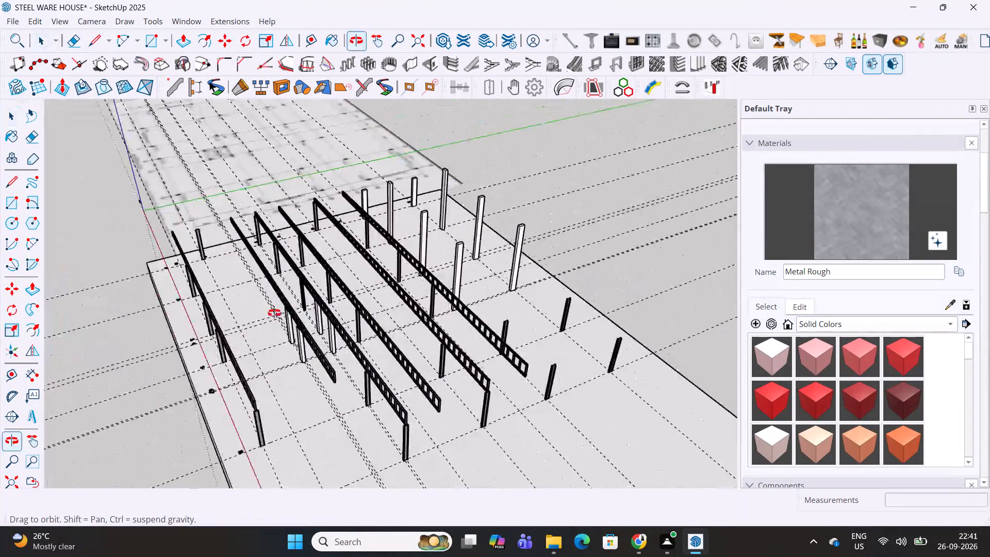
{"action": "middle_click_drag", "start_coordinate": [274, 313], "coordinate": [414, 290]}
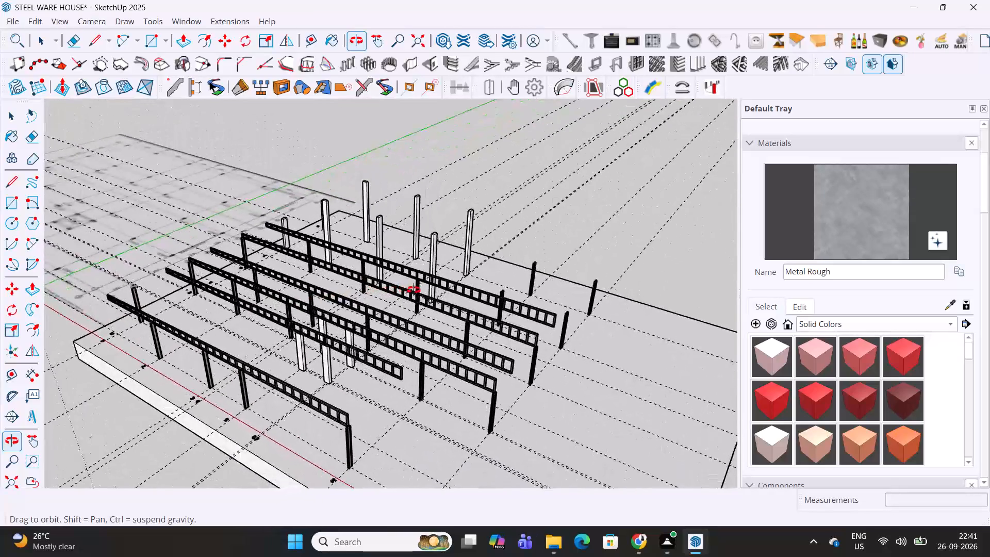
{"action": "middle_click_drag", "start_coordinate": [414, 290], "coordinate": [665, 296]}
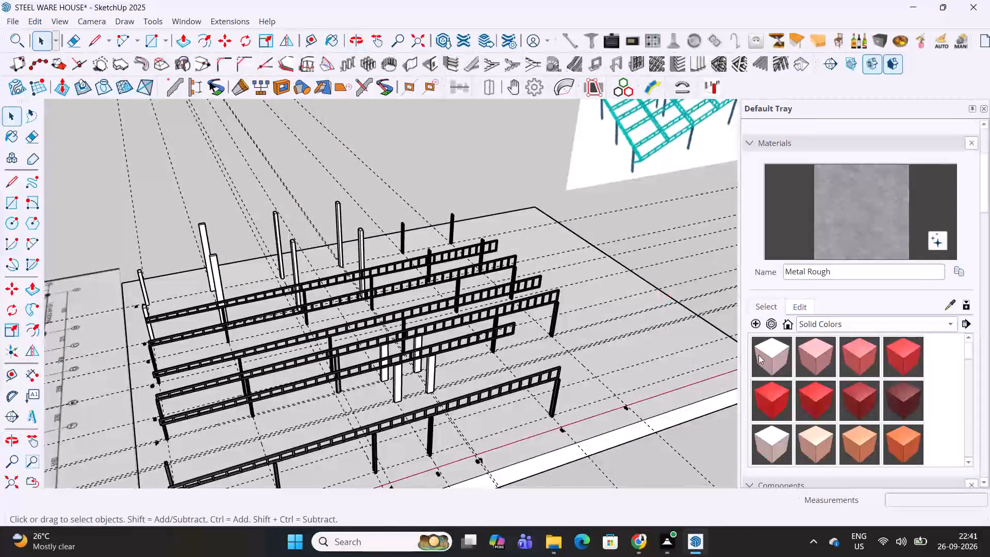
{"action": "scroll", "coordinate": [547, 271], "scroll_direction": "down", "scroll_amount": 2}
{"action": "middle_click_drag", "start_coordinate": [568, 256], "coordinate": [498, 329], "text": "shift"}
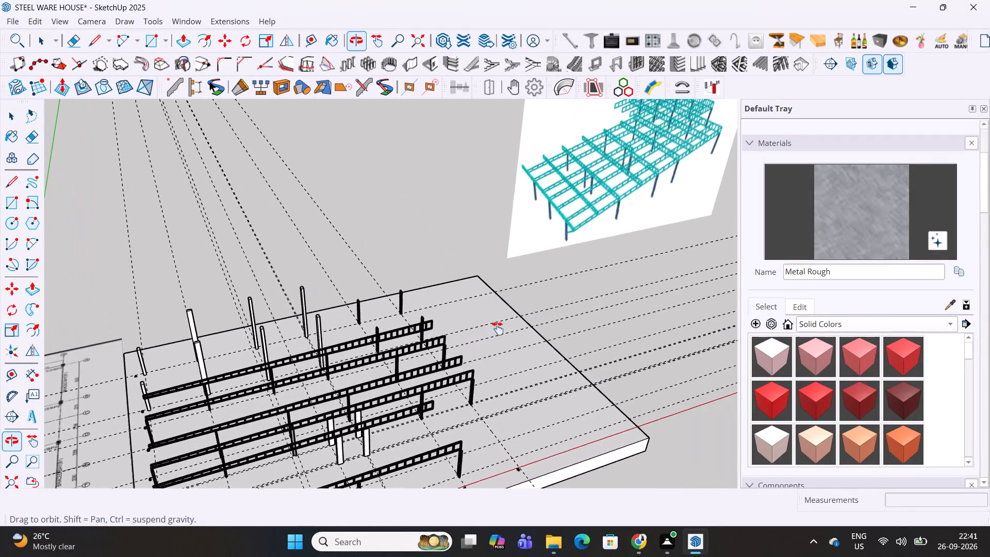
{"action": "middle_click_drag", "start_coordinate": [498, 329], "coordinate": [630, 190], "text": "shift"}
{"action": "middle_click_drag", "start_coordinate": [388, 292], "coordinate": [657, 362]}
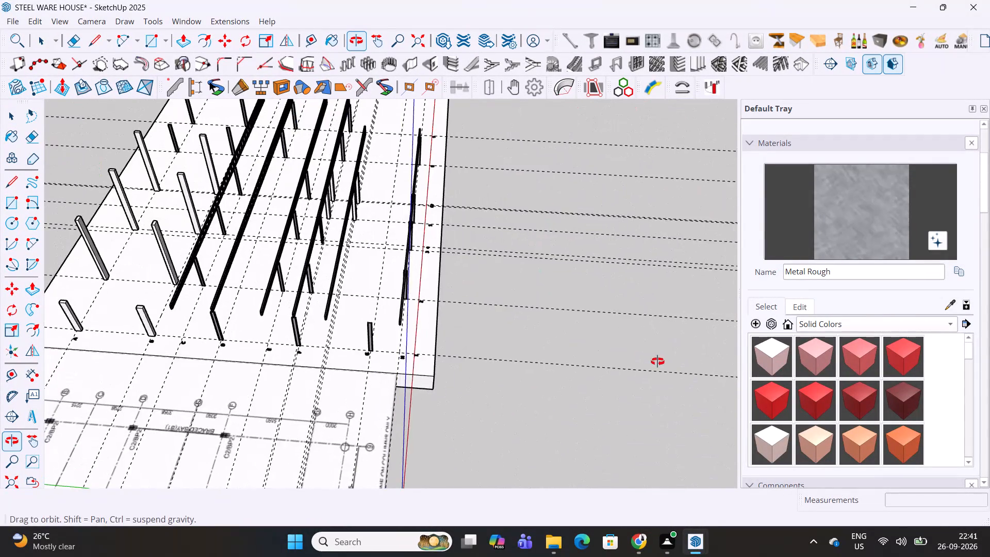
{"action": "middle_click_drag", "start_coordinate": [657, 362], "coordinate": [665, 380]}
Copy the grid H truss onto the grid G line.
{"action": "scroll", "coordinate": [335, 313], "scroll_direction": "up", "scroll_amount": 9}
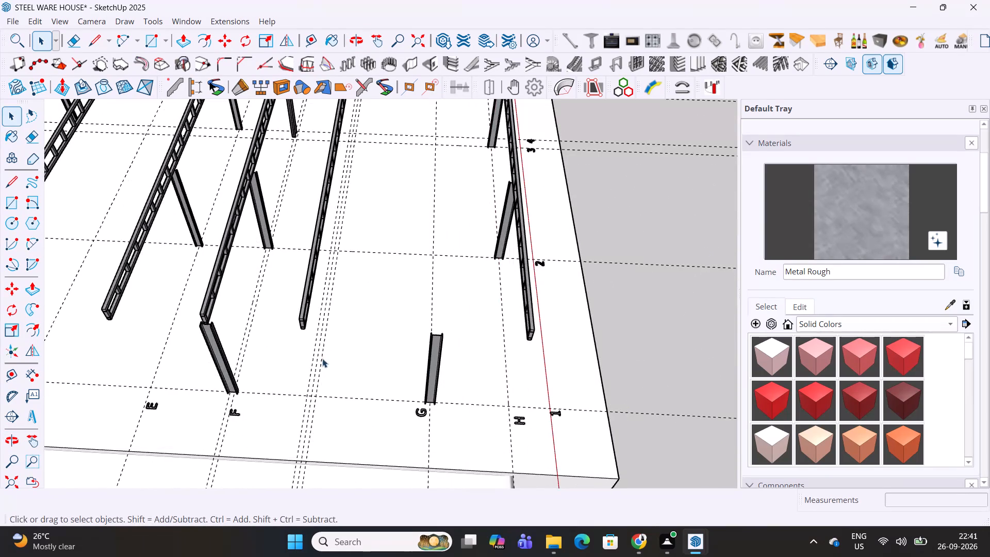
{"action": "scroll", "coordinate": [325, 368], "scroll_direction": "up", "scroll_amount": 1}
{"action": "left_click", "coordinate": [560, 323]}
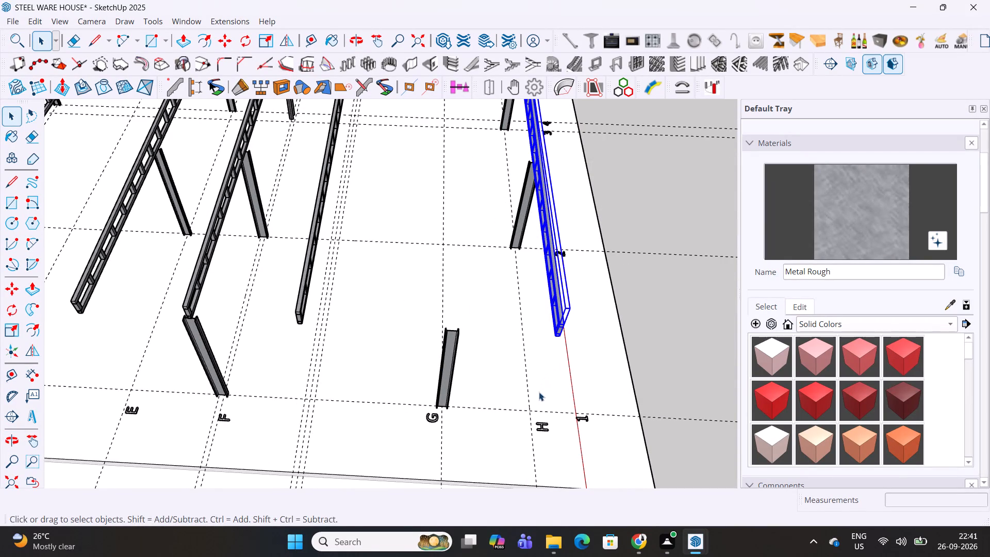
{"action": "key", "text": "m"}
{"action": "left_click", "coordinate": [535, 447]}
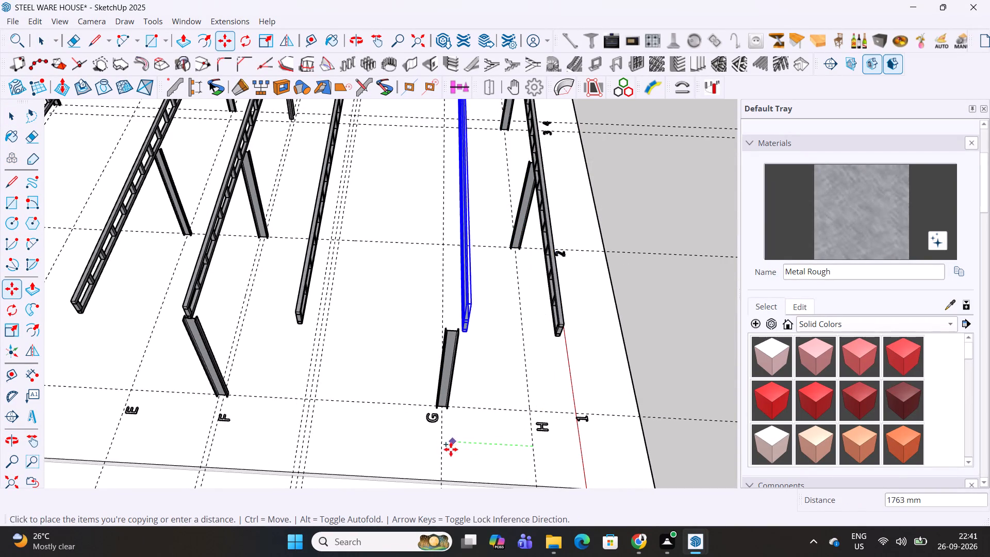
{"action": "left_click", "coordinate": [442, 447]}
{"action": "key", "text": "space"}
{"action": "left_click", "coordinate": [664, 309]}
Examine how the grid G truss meets its column and compare the whole frame with the reference 3D image.
{"action": "scroll", "coordinate": [434, 334], "scroll_direction": "up", "scroll_amount": 5}
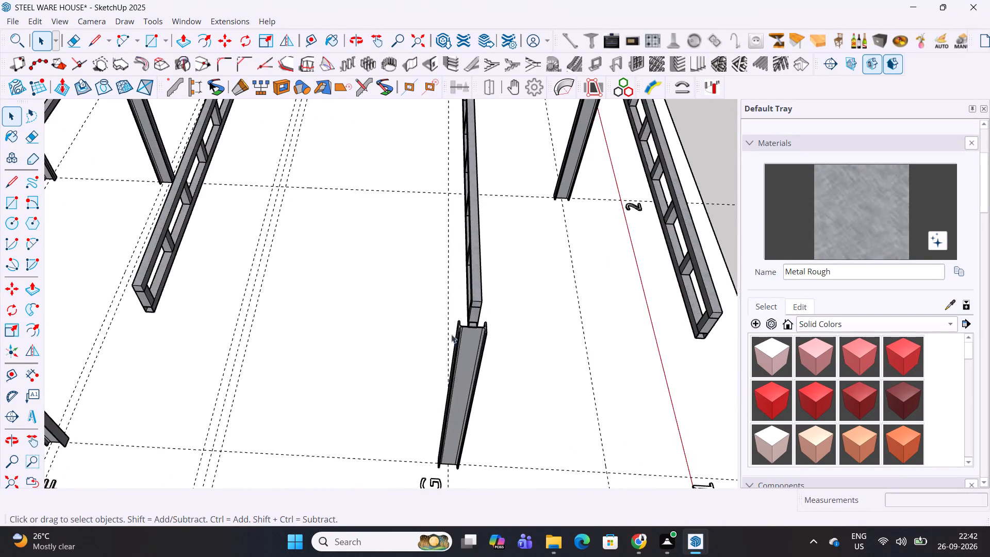
{"action": "scroll", "coordinate": [451, 334], "scroll_direction": "up", "scroll_amount": 9}
{"action": "scroll", "coordinate": [470, 336], "scroll_direction": "down", "scroll_amount": 20}
{"action": "scroll", "coordinate": [470, 336], "scroll_direction": "down", "scroll_amount": 2}
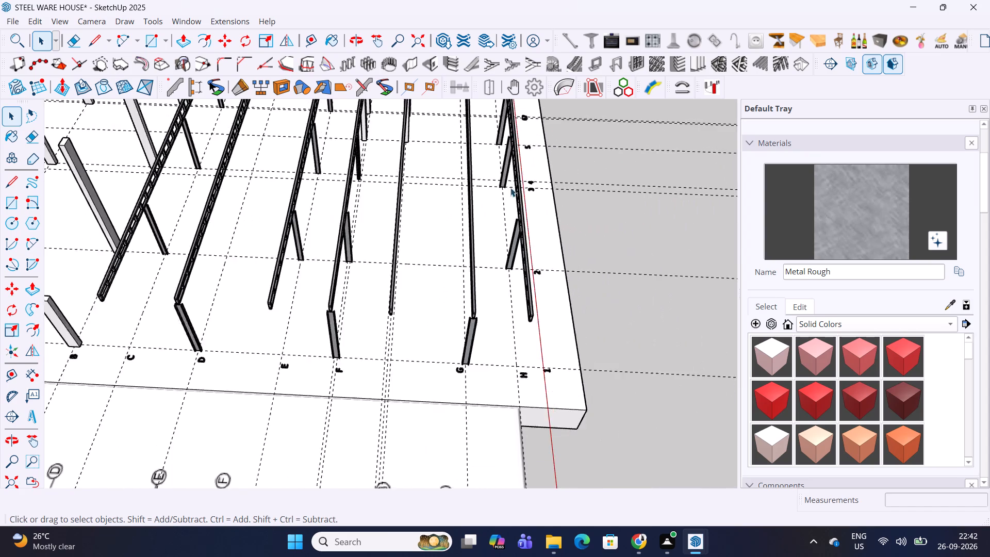
{"action": "scroll", "coordinate": [510, 188], "scroll_direction": "down", "scroll_amount": 6}
{"action": "middle_click_drag", "start_coordinate": [522, 142], "coordinate": [515, 353]}
{"action": "middle_click_drag", "start_coordinate": [542, 293], "coordinate": [156, 175]}
{"action": "middle_click_drag", "start_coordinate": [456, 272], "coordinate": [455, 256]}
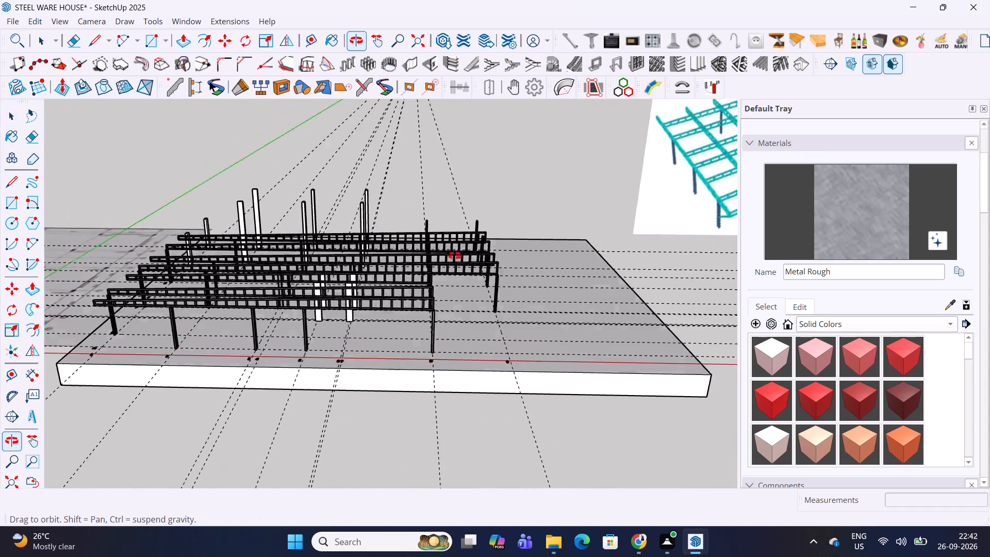
{"action": "middle_click_drag", "start_coordinate": [455, 256], "coordinate": [98, 381]}
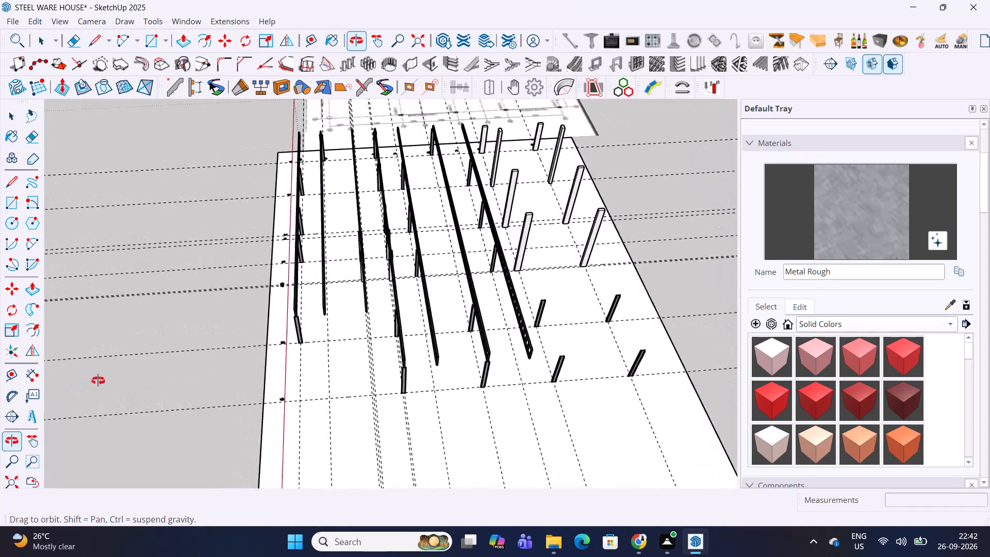
{"action": "middle_click_drag", "start_coordinate": [98, 381], "coordinate": [213, 364]}
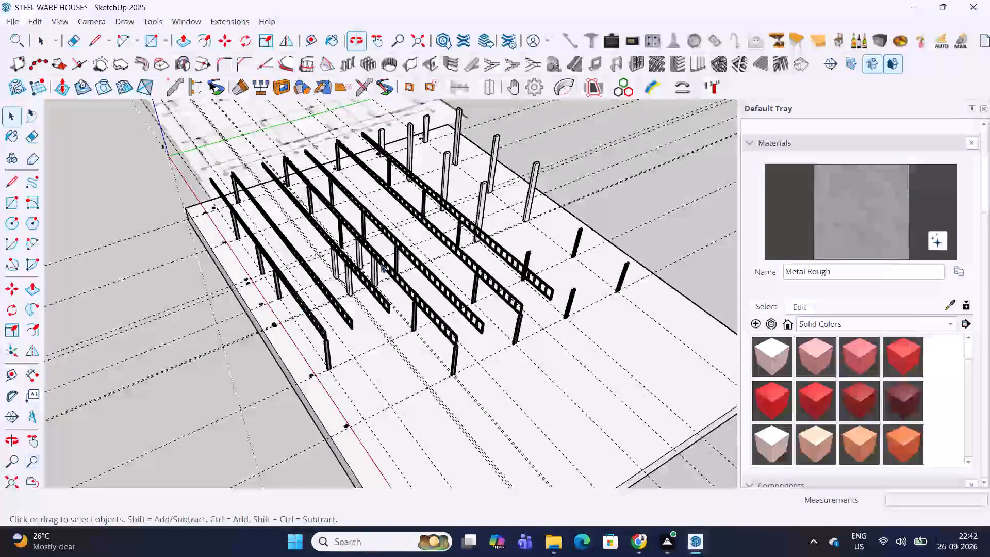
{"action": "middle_click_drag", "start_coordinate": [384, 264], "coordinate": [559, 176]}
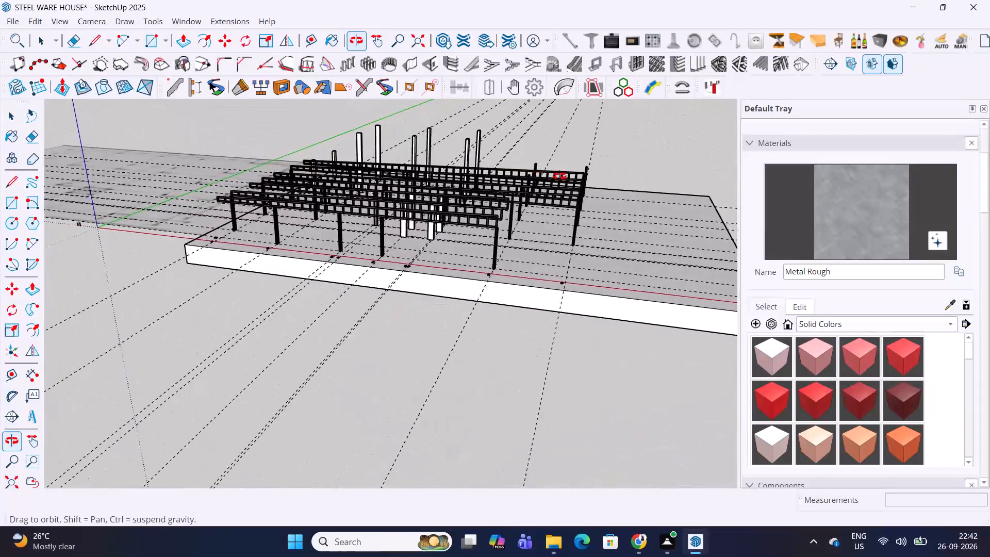
{"action": "middle_click_drag", "start_coordinate": [559, 176], "coordinate": [580, 285]}
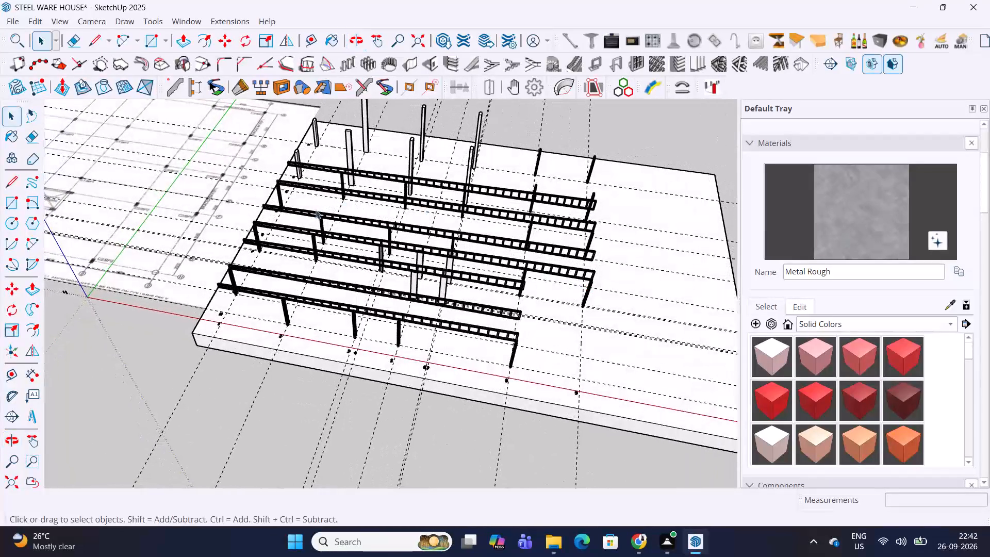
{"action": "scroll", "coordinate": [305, 281], "scroll_direction": "down", "scroll_amount": 5}
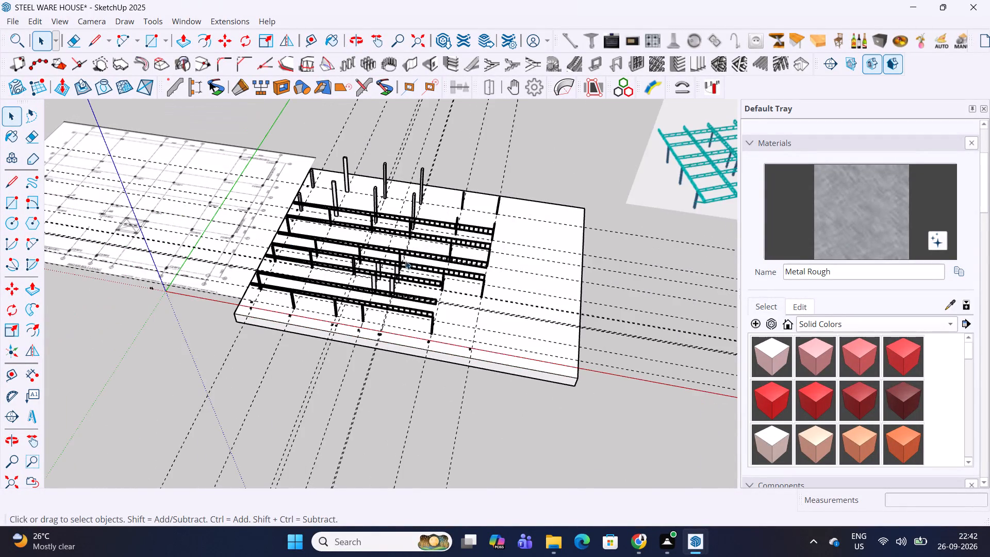
{"action": "middle_click_drag", "start_coordinate": [679, 152], "coordinate": [433, 249], "text": "shift"}
{"action": "scroll", "coordinate": [481, 273], "scroll_direction": "up", "scroll_amount": 4}
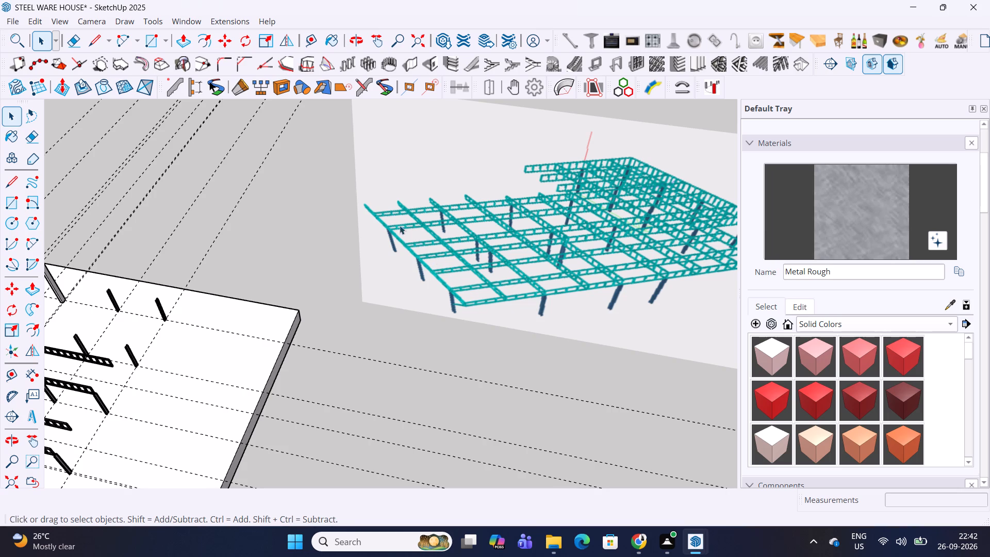
{"action": "scroll", "coordinate": [463, 220], "scroll_direction": "down", "scroll_amount": 6}
{"action": "middle_click_drag", "start_coordinate": [542, 217], "coordinate": [516, 211]}
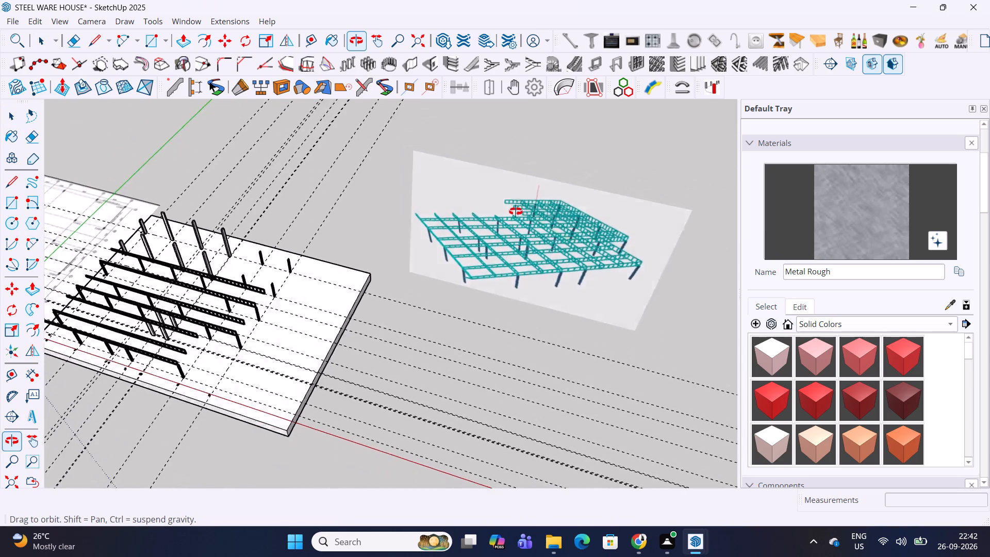
{"action": "middle_click_drag", "start_coordinate": [516, 211], "coordinate": [552, 173]}
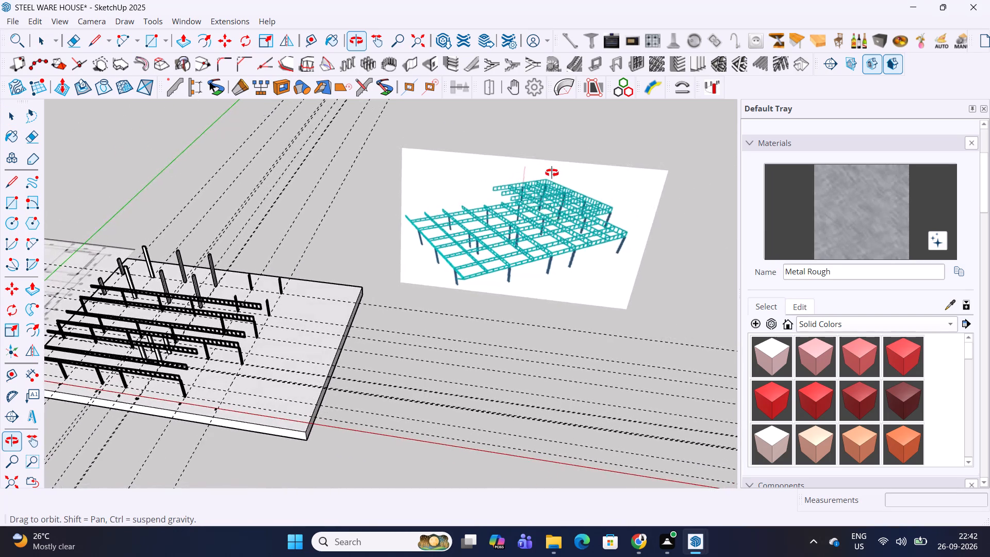
{"action": "middle_click_drag", "start_coordinate": [552, 173], "coordinate": [554, 169]}
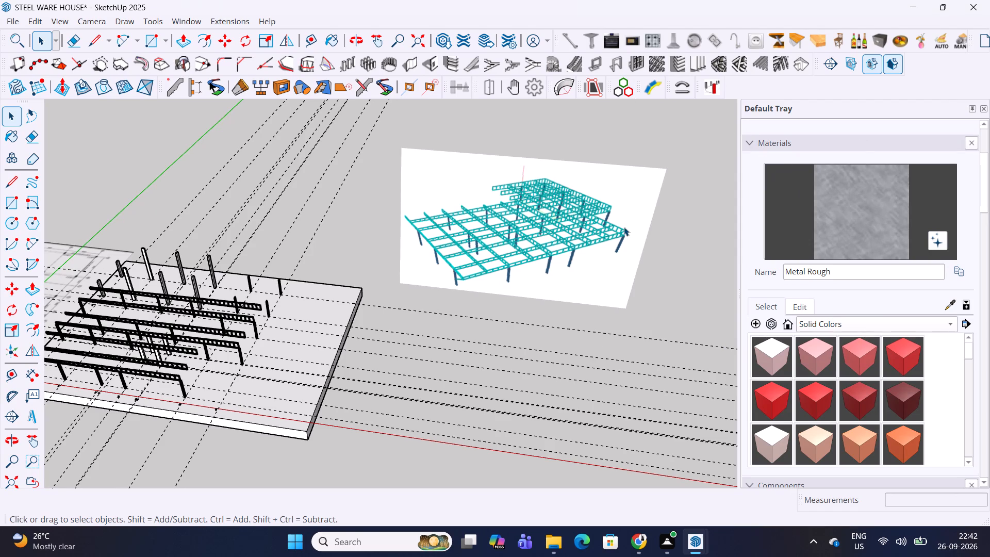
Copy the grid C truss 2215 mm onto the grid B line.
{"action": "scroll", "coordinate": [260, 318], "scroll_direction": "up", "scroll_amount": 6}
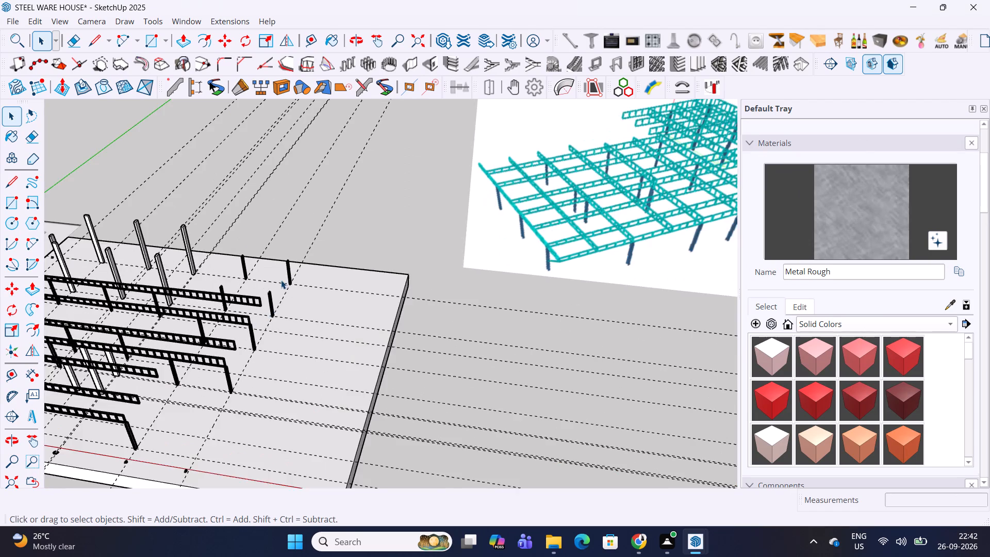
{"action": "scroll", "coordinate": [281, 280], "scroll_direction": "up", "scroll_amount": 2}
{"action": "middle_click_drag", "start_coordinate": [352, 259], "coordinate": [98, 243]}
{"action": "middle_click_drag", "start_coordinate": [394, 261], "coordinate": [366, 316], "text": "shift"}
{"action": "middle_click_drag", "start_coordinate": [409, 307], "coordinate": [399, 306]}
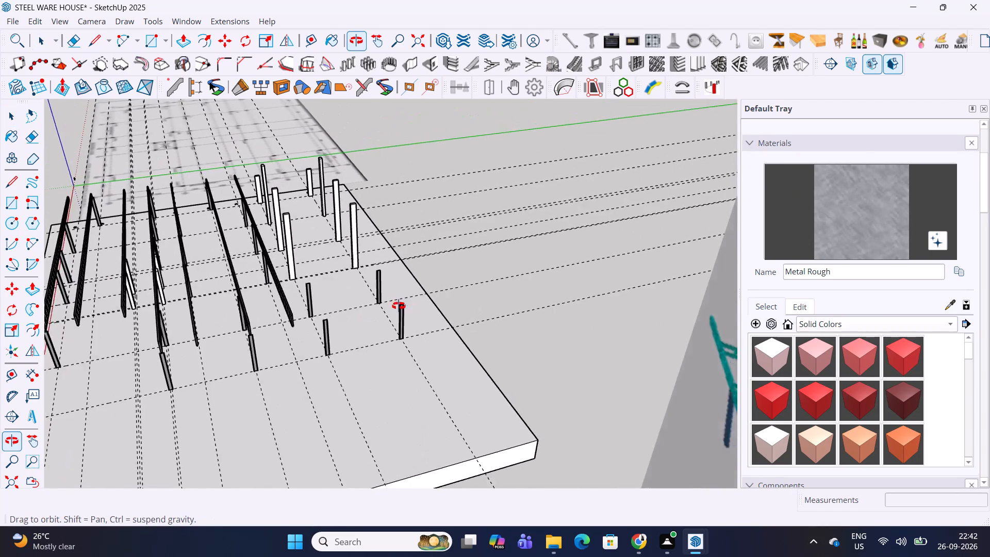
{"action": "middle_click_drag", "start_coordinate": [399, 306], "coordinate": [466, 290]}
{"action": "scroll", "coordinate": [374, 293], "scroll_direction": "up", "scroll_amount": 2}
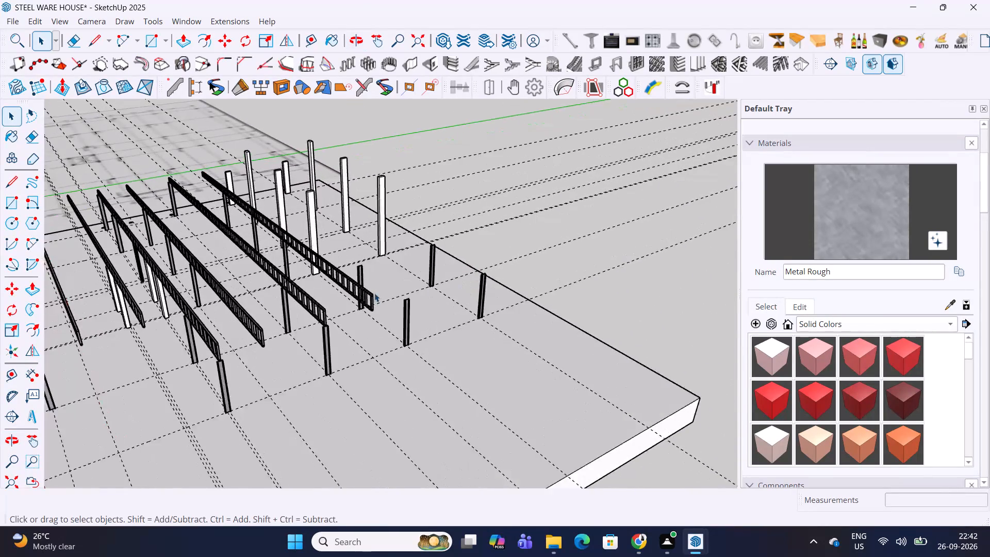
{"action": "scroll", "coordinate": [374, 293], "scroll_direction": "up", "scroll_amount": 10}
{"action": "left_click", "coordinate": [370, 301]}
{"action": "scroll", "coordinate": [376, 332], "scroll_direction": "up", "scroll_amount": 4}
{"action": "middle_click_drag", "start_coordinate": [385, 333], "coordinate": [330, 319]}
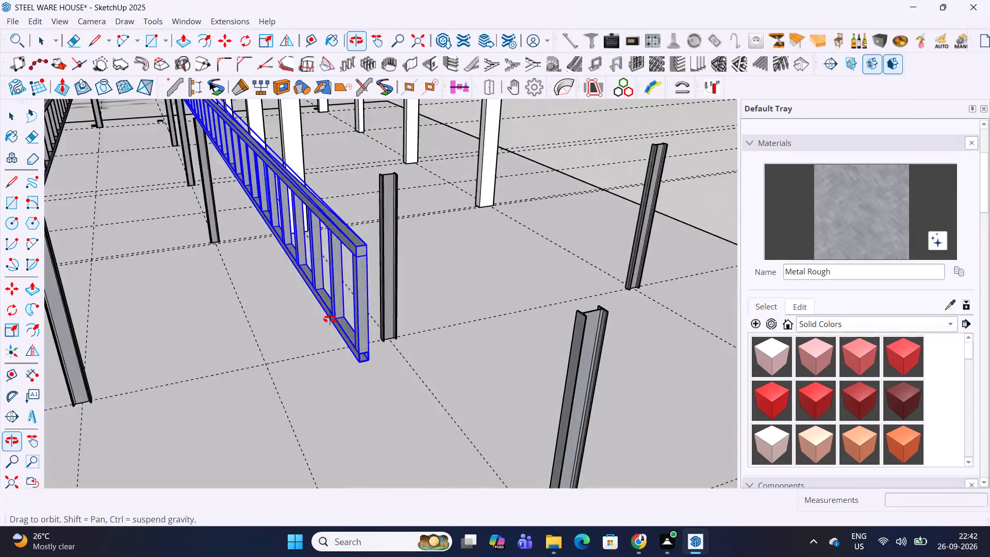
{"action": "middle_click_drag", "start_coordinate": [330, 319], "coordinate": [301, 300]}
{"action": "scroll", "coordinate": [337, 288], "scroll_direction": "down", "scroll_amount": 10}
{"action": "middle_click_drag", "start_coordinate": [358, 271], "coordinate": [362, 333]}
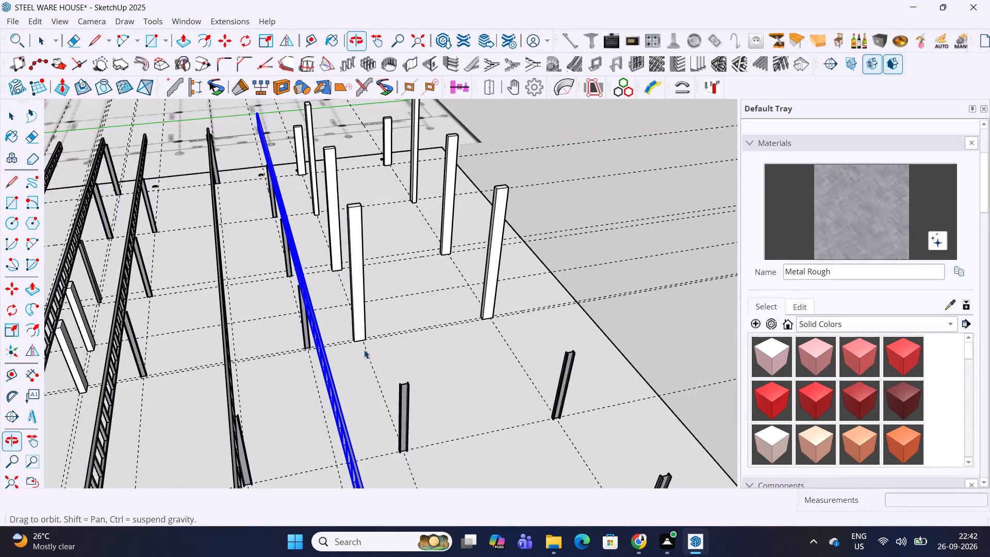
{"action": "middle_click_drag", "start_coordinate": [369, 364], "coordinate": [339, 178], "text": "shift"}
{"action": "key", "text": "m"}
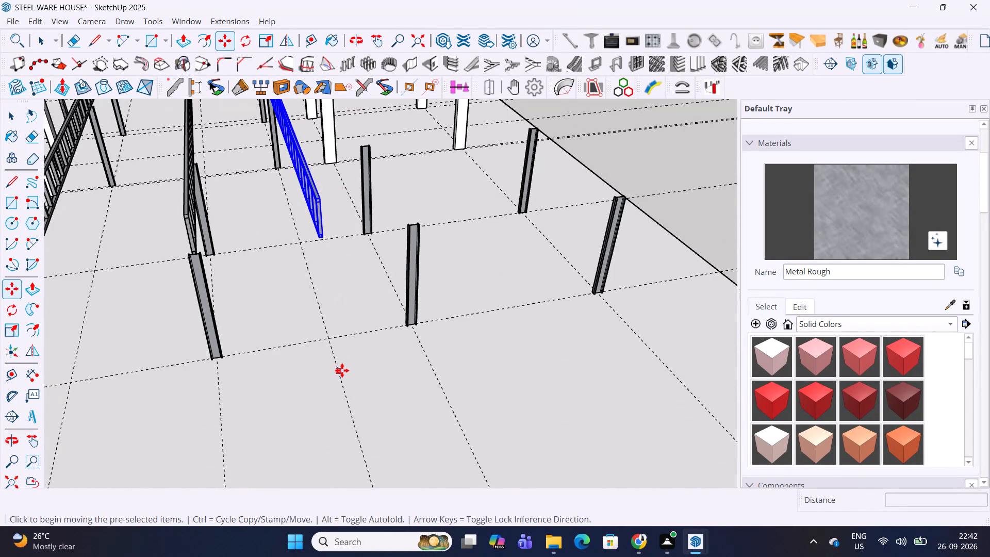
{"action": "left_click", "coordinate": [340, 371]}
{"action": "left_click", "coordinate": [426, 354]}
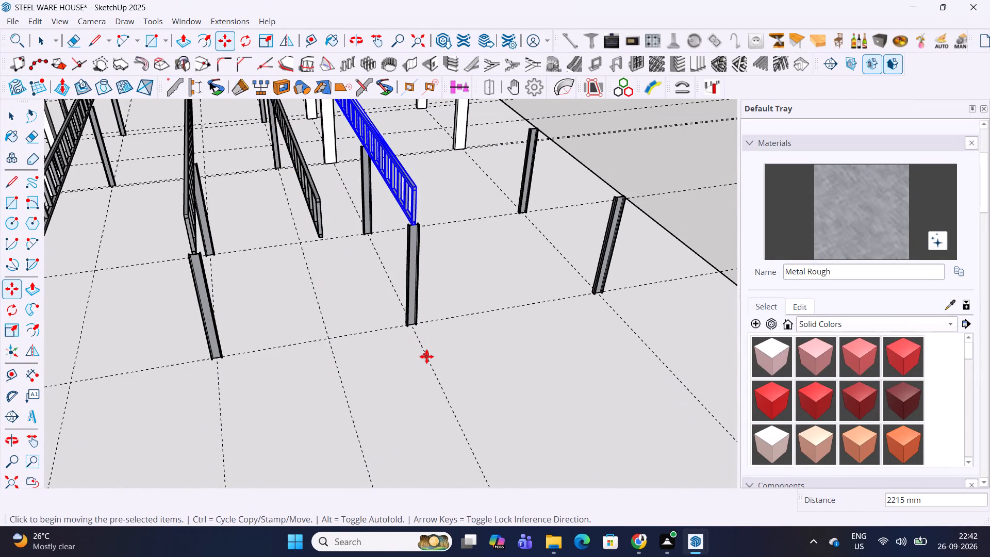
Copy the grid B truss 5503 mm onto the grid A line.
{"action": "left_click", "coordinate": [426, 356]}
{"action": "left_click", "coordinate": [619, 319]}
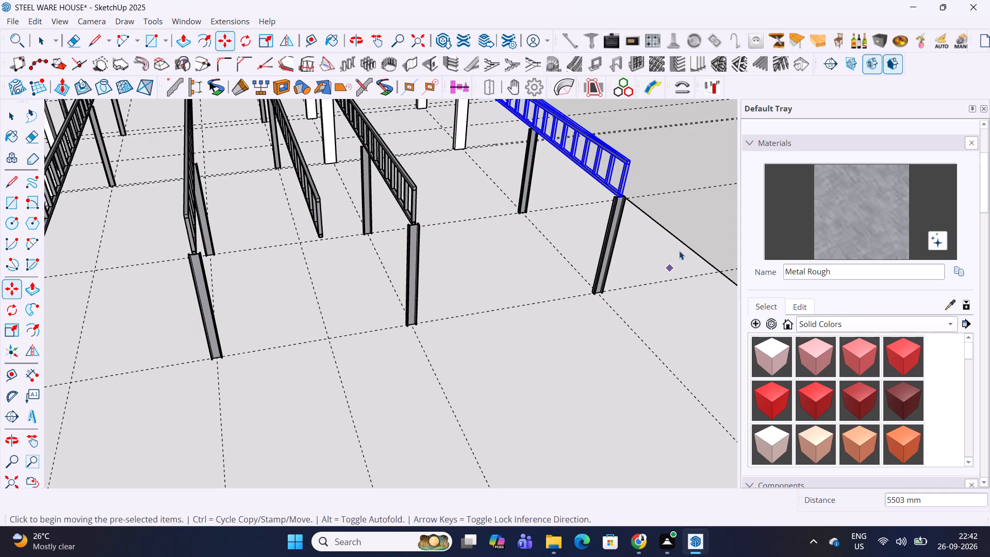
{"action": "key", "text": "space"}
{"action": "left_click", "coordinate": [689, 230]}
Examine how the grid A and grid B trusses meet the white existing columns.
{"action": "middle_click_drag", "start_coordinate": [582, 183], "coordinate": [556, 368], "text": "shift"}
{"action": "middle_click_drag", "start_coordinate": [486, 312], "coordinate": [564, 308]}
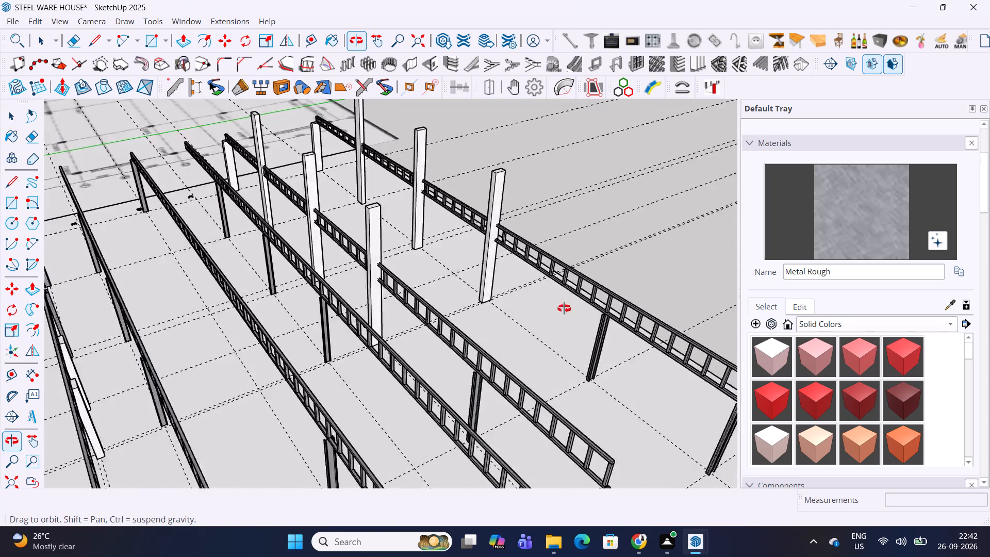
{"action": "middle_click_drag", "start_coordinate": [564, 308], "coordinate": [686, 314]}
{"action": "scroll", "coordinate": [515, 251], "scroll_direction": "up", "scroll_amount": 12}
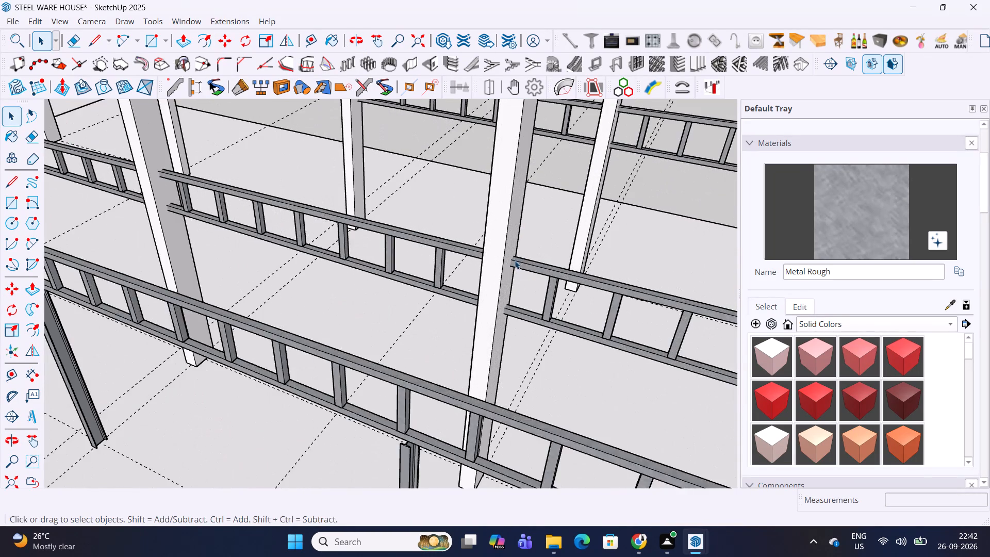
{"action": "scroll", "coordinate": [513, 260], "scroll_direction": "up", "scroll_amount": 2}
{"action": "middle_click_drag", "start_coordinate": [513, 254], "coordinate": [408, 280]}
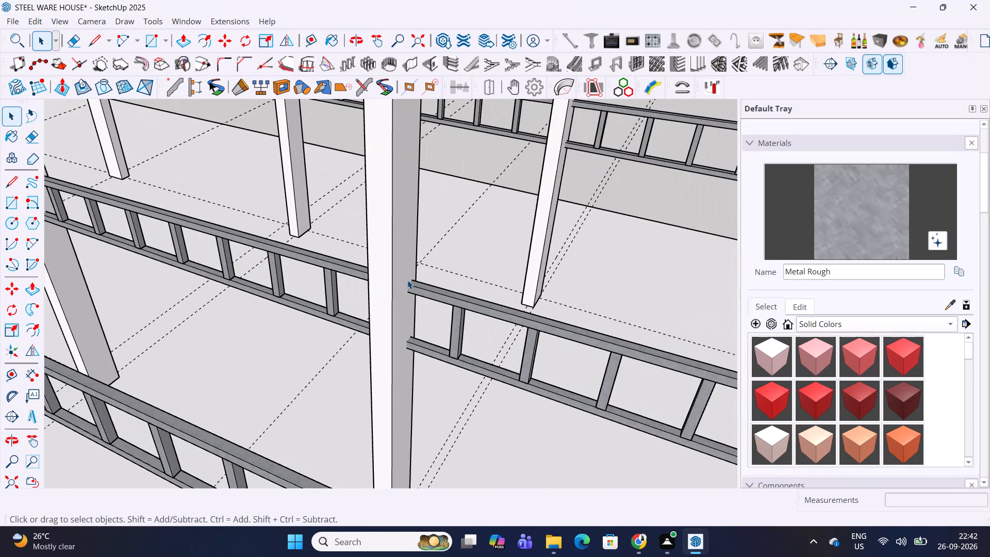
{"action": "scroll", "coordinate": [407, 280], "scroll_direction": "down", "scroll_amount": 4}
{"action": "middle_click_drag", "start_coordinate": [375, 288], "coordinate": [463, 292]}
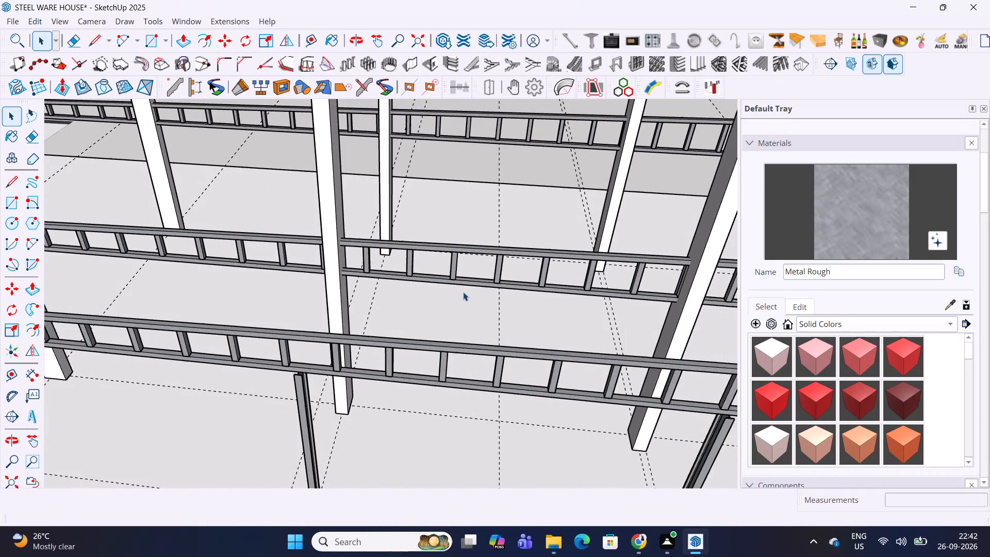
{"action": "scroll", "coordinate": [463, 292], "scroll_direction": "down", "scroll_amount": 6}
{"action": "middle_click_drag", "start_coordinate": [579, 275], "coordinate": [345, 275], "text": "shift"}
{"action": "scroll", "coordinate": [400, 257], "scroll_direction": "down", "scroll_amount": 4}
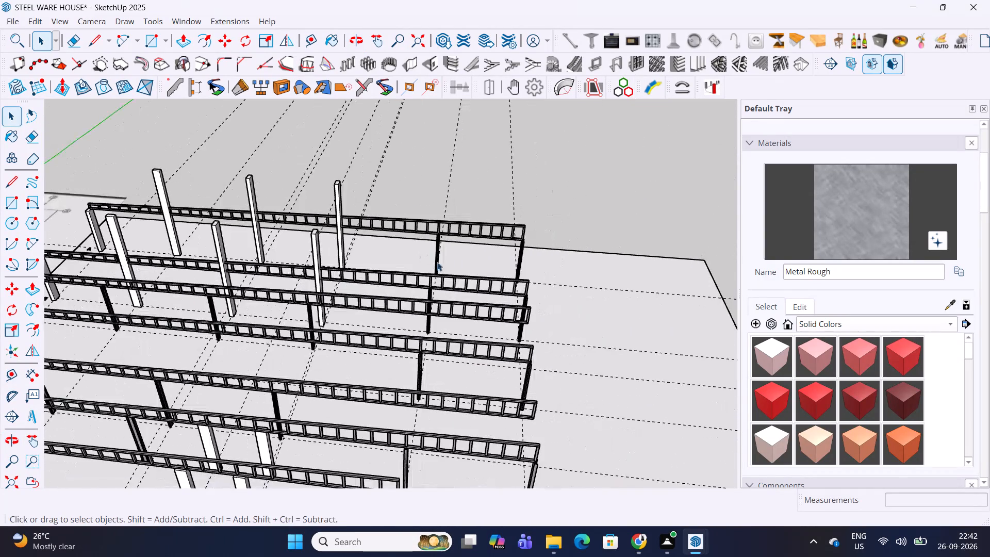
{"action": "middle_click_drag", "start_coordinate": [453, 273], "coordinate": [345, 362]}
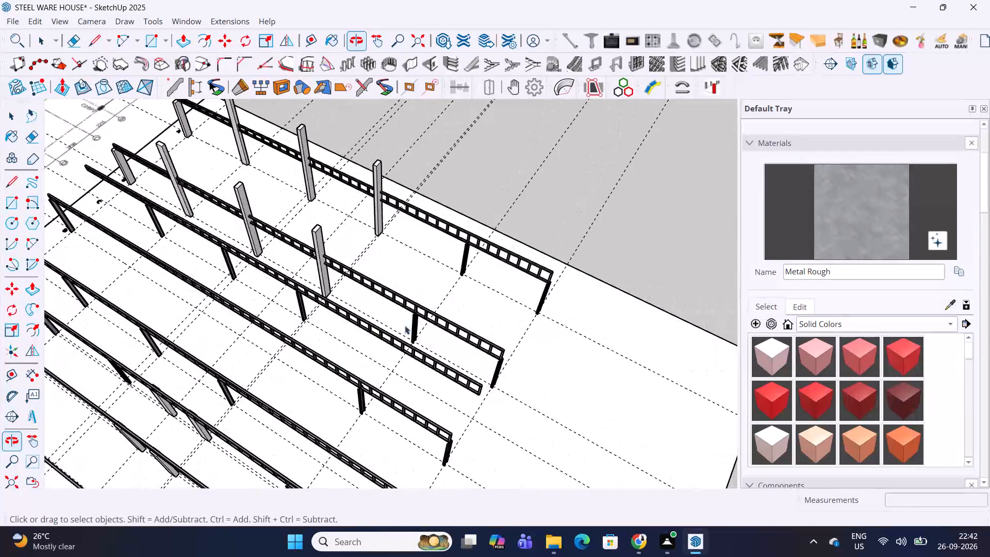
Examine the whole truss layout on the slab against the reference 3D image.
{"action": "scroll", "coordinate": [445, 252], "scroll_direction": "down", "scroll_amount": 13}
{"action": "middle_click_drag", "start_coordinate": [573, 286], "coordinate": [384, 273]}
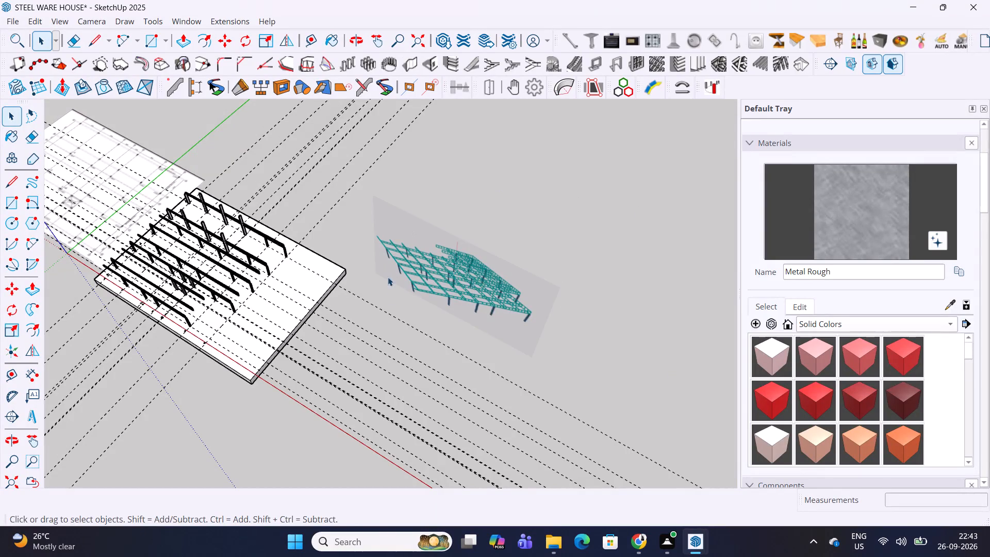
{"action": "middle_click_drag", "start_coordinate": [405, 286], "coordinate": [481, 320]}
{"action": "scroll", "coordinate": [313, 371], "scroll_direction": "up", "scroll_amount": 13}
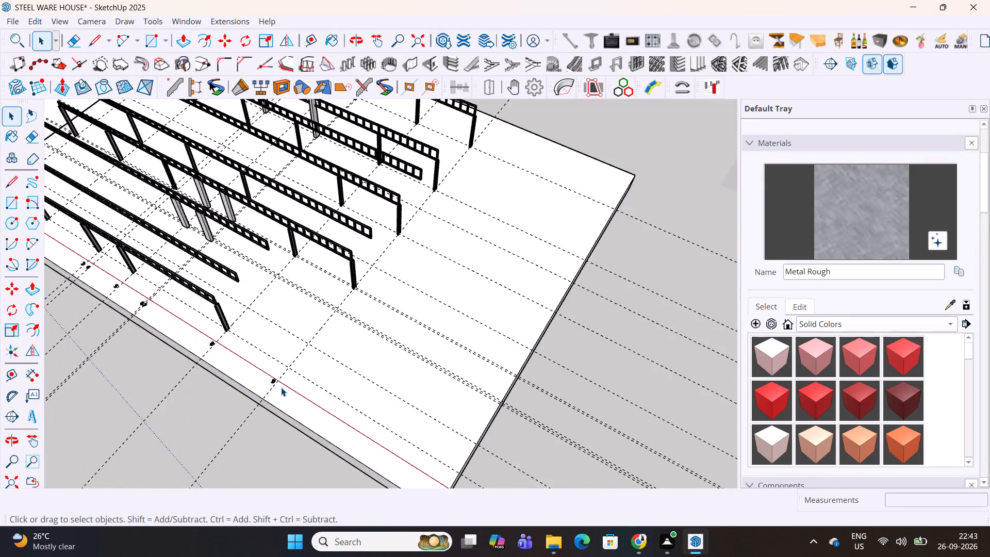
{"action": "scroll", "coordinate": [281, 387], "scroll_direction": "up", "scroll_amount": 4}
{"action": "scroll", "coordinate": [303, 375], "scroll_direction": "down", "scroll_amount": 6}
{"action": "scroll", "coordinate": [378, 337], "scroll_direction": "down", "scroll_amount": 4}
{"action": "middle_click_drag", "start_coordinate": [401, 307], "coordinate": [382, 367], "text": "shift"}
{"action": "middle_click_drag", "start_coordinate": [379, 364], "coordinate": [456, 305]}
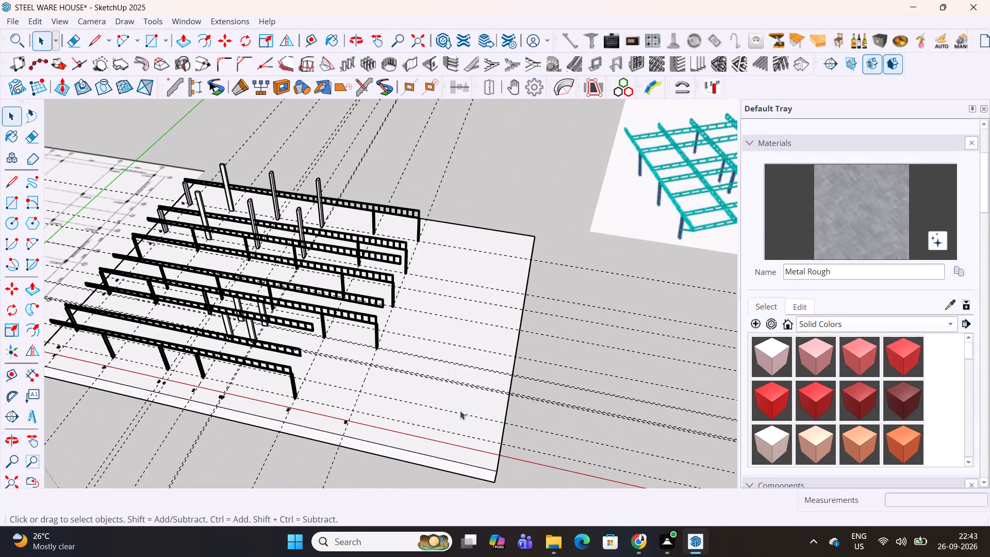
Switch to the truss framing PDF in Chrome and examine page 4's sections along grids H, 8 and 1.
{"action": "left_click", "coordinate": [645, 539]}
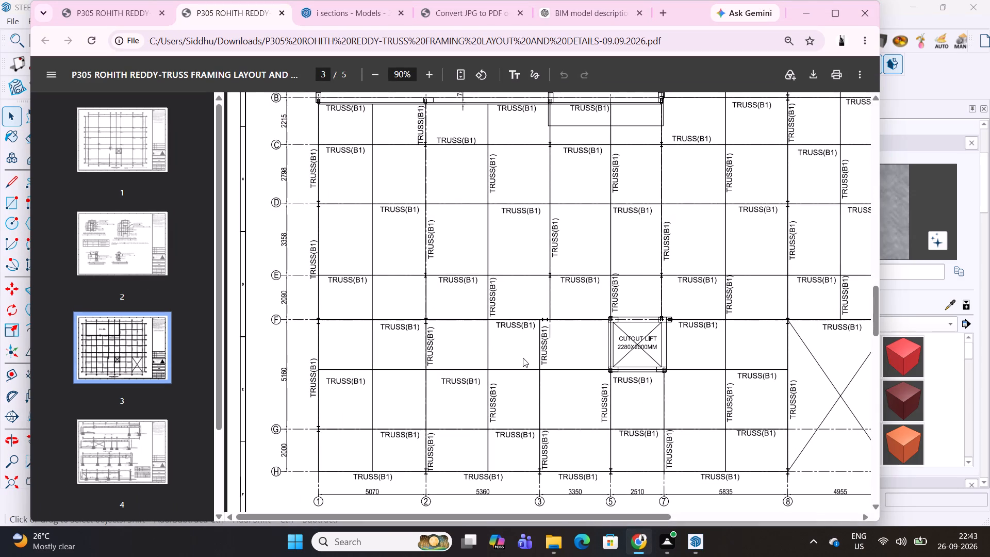
{"action": "left_click", "coordinate": [137, 457]}
{"action": "scroll", "coordinate": [512, 329], "scroll_direction": "down", "scroll_amount": 3}
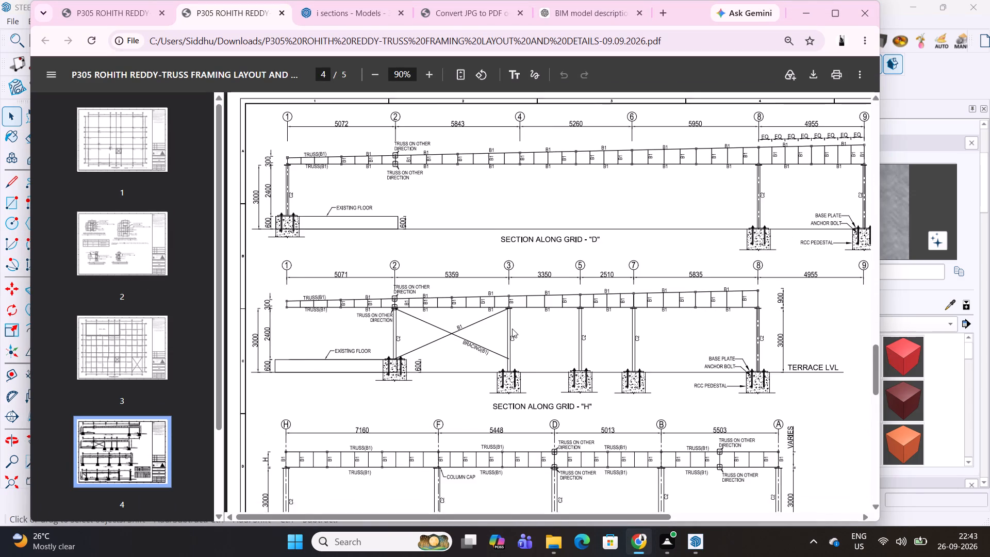
{"action": "scroll", "coordinate": [512, 329], "scroll_direction": "down", "scroll_amount": 3}
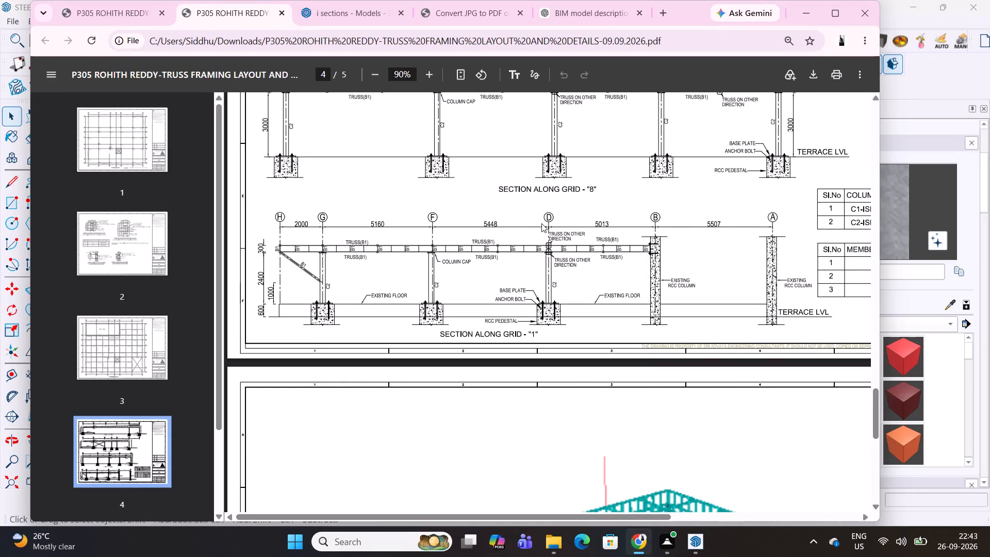
{"action": "scroll", "coordinate": [539, 227], "scroll_direction": "up", "scroll_amount": 2}
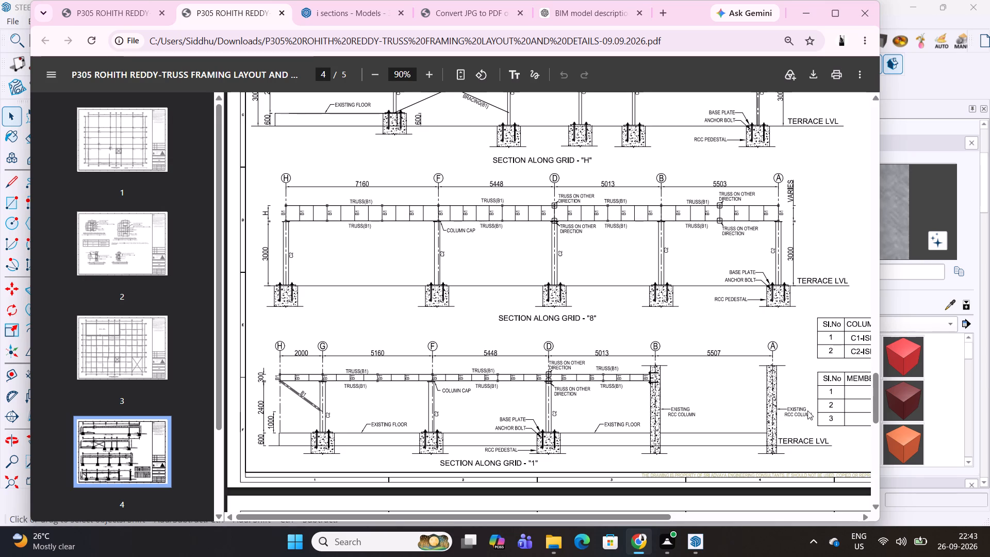
{"action": "left_click", "coordinate": [804, 12]}
Open the grid B truss's top chord and draw an 80 mm vertical line where it meets the last white column's face.
{"action": "scroll", "coordinate": [322, 217], "scroll_direction": "up", "scroll_amount": 3}
{"action": "middle_click_drag", "start_coordinate": [323, 206], "coordinate": [440, 243], "text": "shift"}
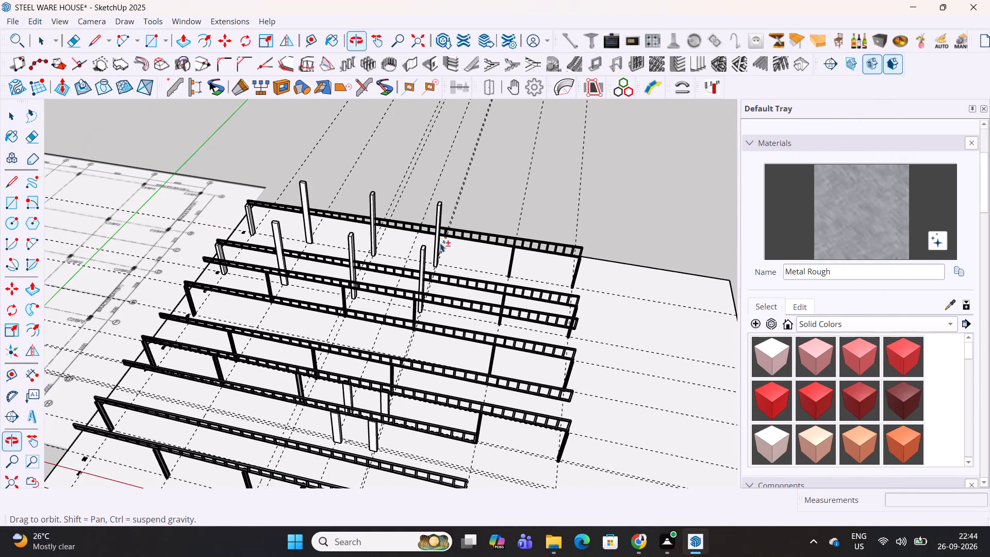
{"action": "middle_click_drag", "start_coordinate": [440, 243], "coordinate": [439, 243], "text": "shift"}
{"action": "middle_click_drag", "start_coordinate": [530, 262], "coordinate": [510, 260]}
{"action": "scroll", "coordinate": [424, 255], "scroll_direction": "up", "scroll_amount": 4}
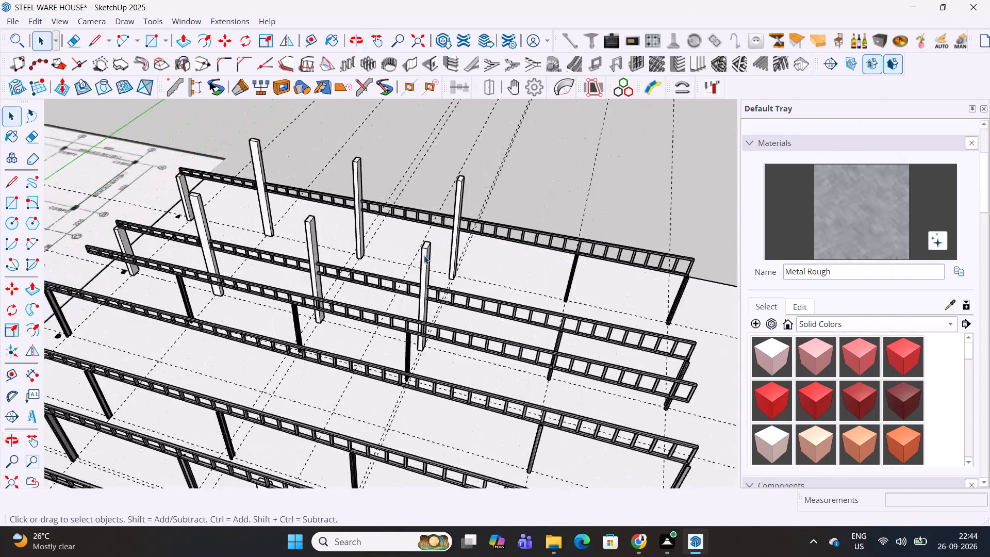
{"action": "scroll", "coordinate": [424, 255], "scroll_direction": "up", "scroll_amount": 13}
{"action": "scroll", "coordinate": [426, 308], "scroll_direction": "up", "scroll_amount": 9}
{"action": "triple_click", "coordinate": [424, 332]}
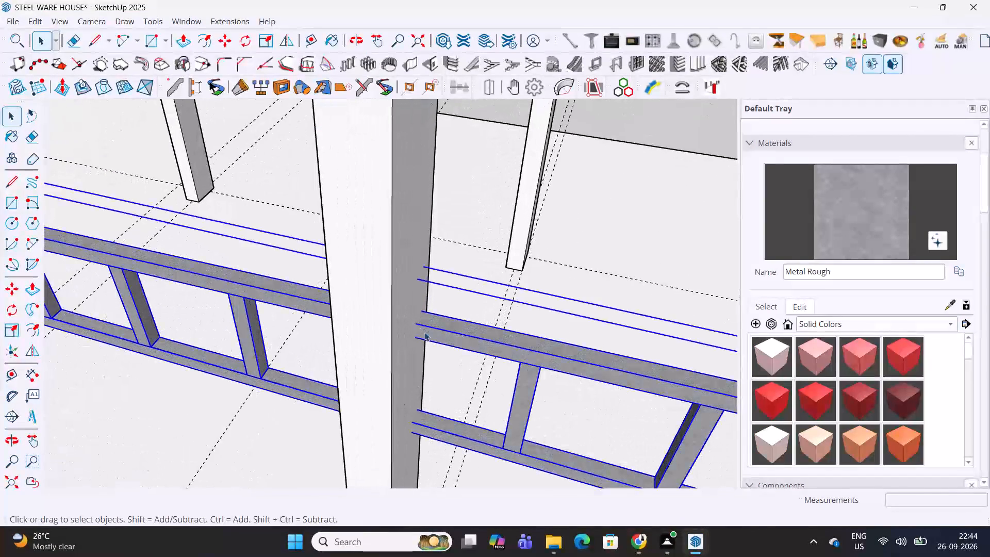
{"action": "triple_click", "coordinate": [424, 332]}
{"action": "triple_click", "coordinate": [424, 332]}
{"action": "scroll", "coordinate": [424, 332], "scroll_direction": "up", "scroll_amount": 5}
{"action": "middle_click_drag", "start_coordinate": [424, 332], "coordinate": [415, 299]}
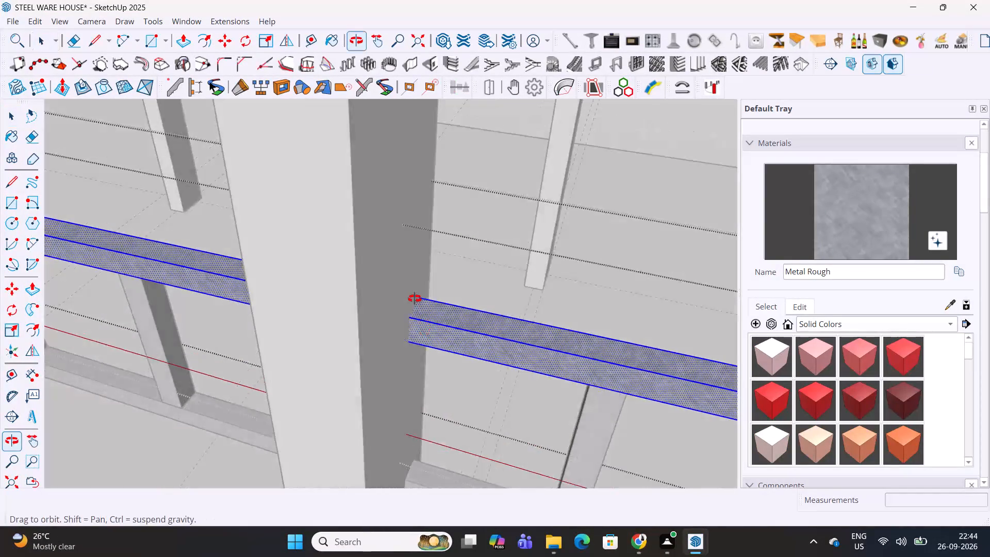
{"action": "middle_click_drag", "start_coordinate": [415, 299], "coordinate": [404, 244]}
{"action": "middle_click_drag", "start_coordinate": [421, 337], "coordinate": [389, 258], "text": "shift"}
{"action": "key", "text": "l"}
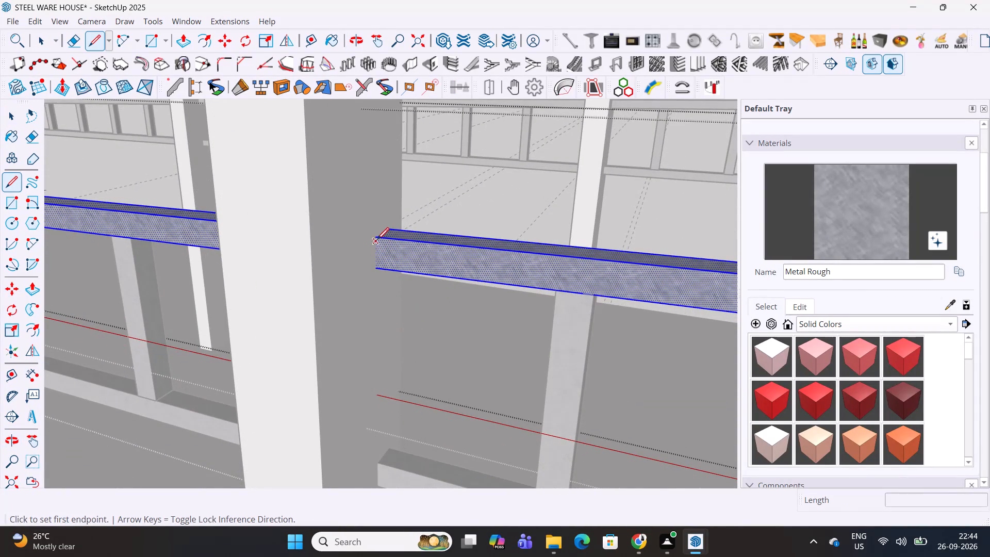
{"action": "left_click", "coordinate": [376, 240]}
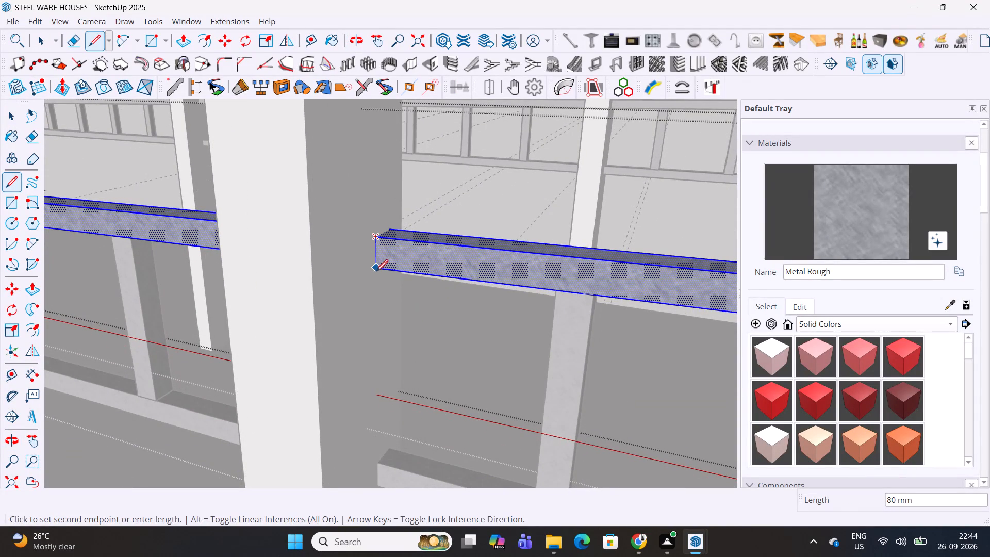
{"action": "left_click", "coordinate": [376, 273]}
{"action": "middle_click_drag", "start_coordinate": [390, 296], "coordinate": [370, 214], "text": "shift"}
{"action": "key", "text": "space"}
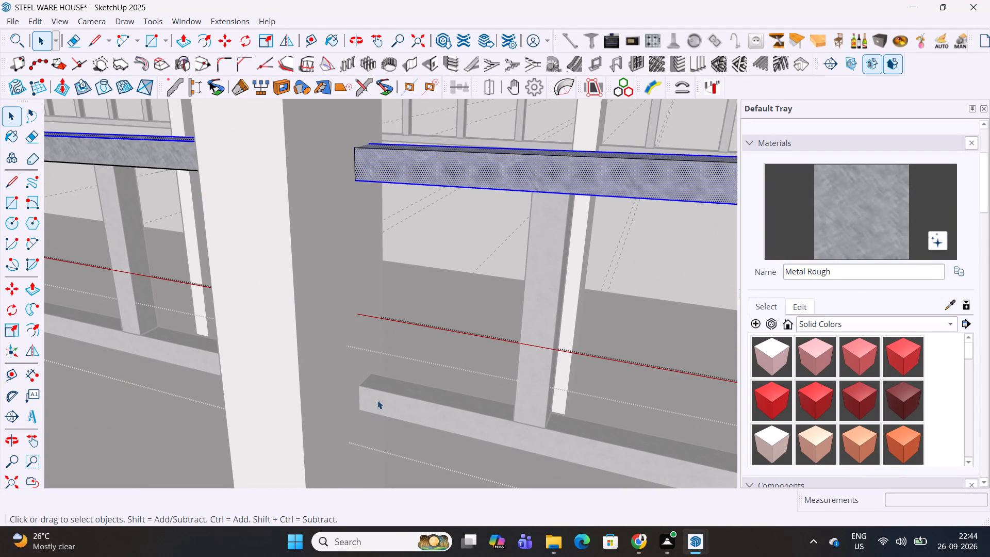
Draw a vertical line across the bottom chord's side face where it meets the same column.
{"action": "triple_click", "coordinate": [377, 400]}
{"action": "double_click", "coordinate": [377, 400]}
{"action": "scroll", "coordinate": [377, 400], "scroll_direction": "up", "scroll_amount": 5}
{"action": "key", "text": "l"}
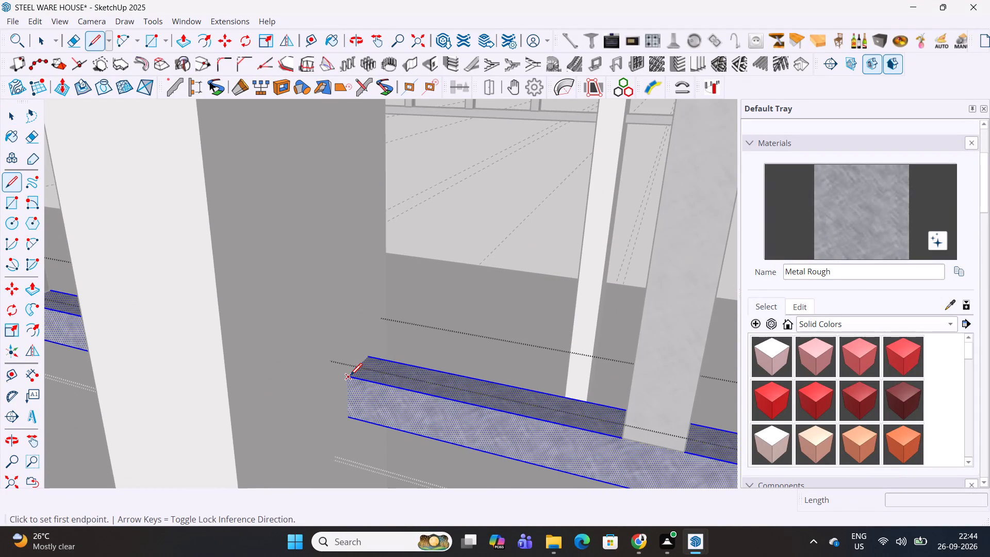
{"action": "left_click", "coordinate": [350, 376]}
{"action": "scroll", "coordinate": [354, 422], "scroll_direction": "up", "scroll_amount": 5}
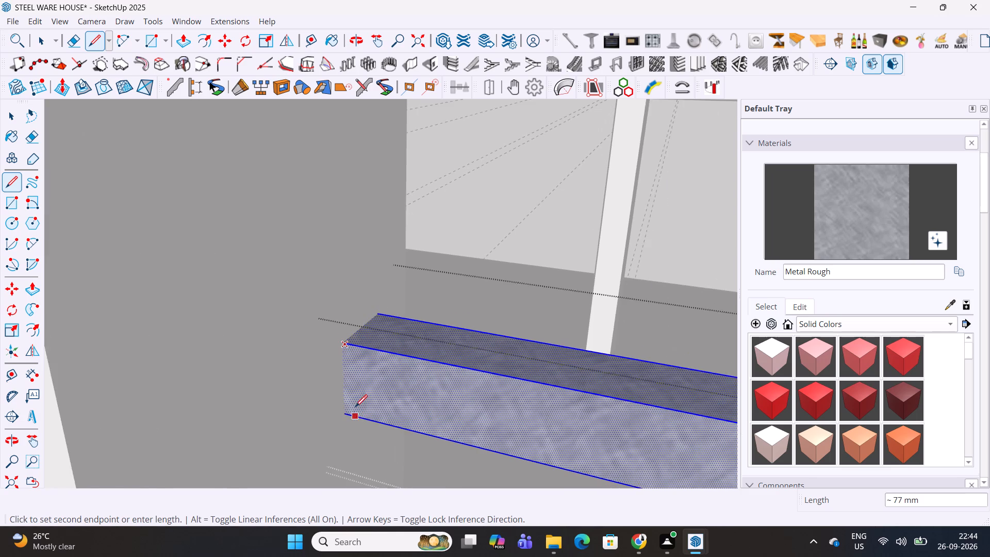
{"action": "scroll", "coordinate": [355, 408], "scroll_direction": "up", "scroll_amount": 2}
{"action": "middle_click_drag", "start_coordinate": [355, 401], "coordinate": [340, 284]}
{"action": "key", "text": "Escape"}
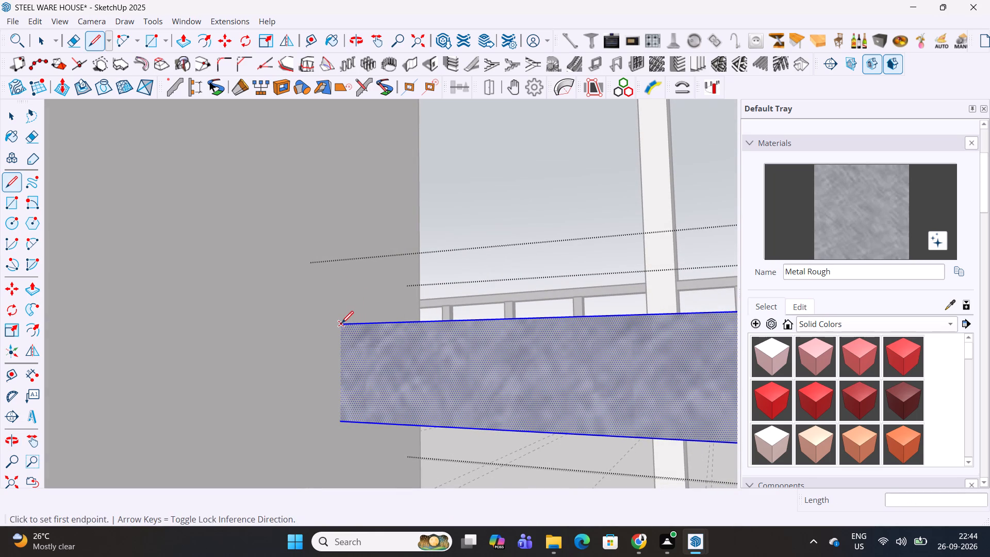
{"action": "left_click", "coordinate": [341, 324]}
{"action": "left_click", "coordinate": [343, 423]}
{"action": "scroll", "coordinate": [427, 423], "scroll_direction": "down", "scroll_amount": 3}
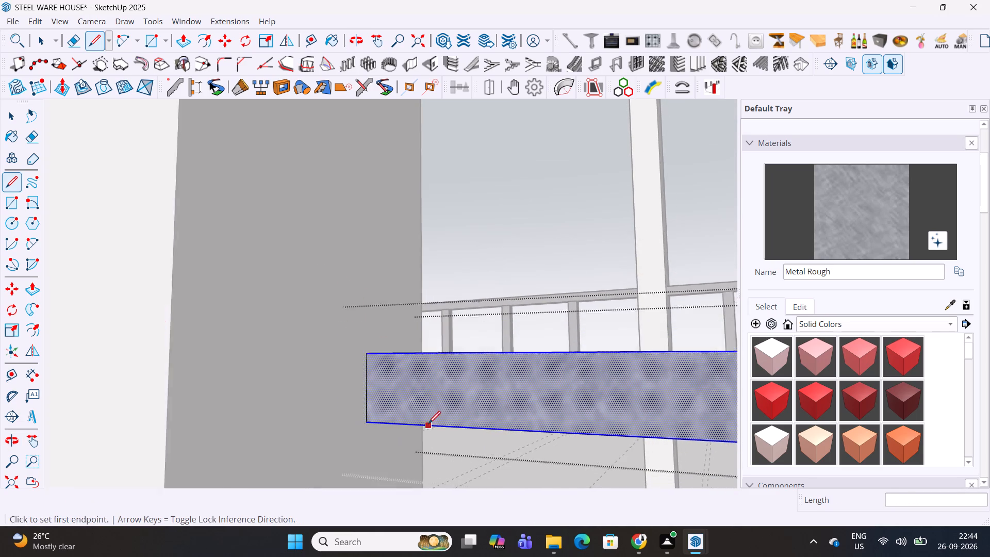
Push the split-off stretch of the grid B truss's bottom chord inward from its side face through to the chord's far side.
{"action": "scroll", "coordinate": [428, 424], "scroll_direction": "down", "scroll_amount": 11}
{"action": "middle_click_drag", "start_coordinate": [421, 385], "coordinate": [414, 517]}
{"action": "scroll", "coordinate": [371, 386], "scroll_direction": "up", "scroll_amount": 5}
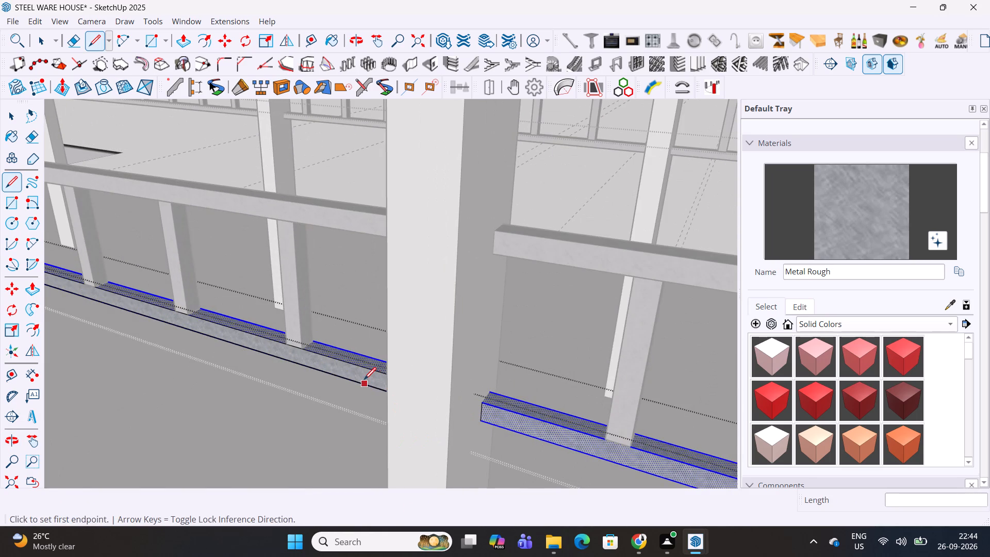
{"action": "key", "text": "p"}
{"action": "left_click", "coordinate": [335, 369]}
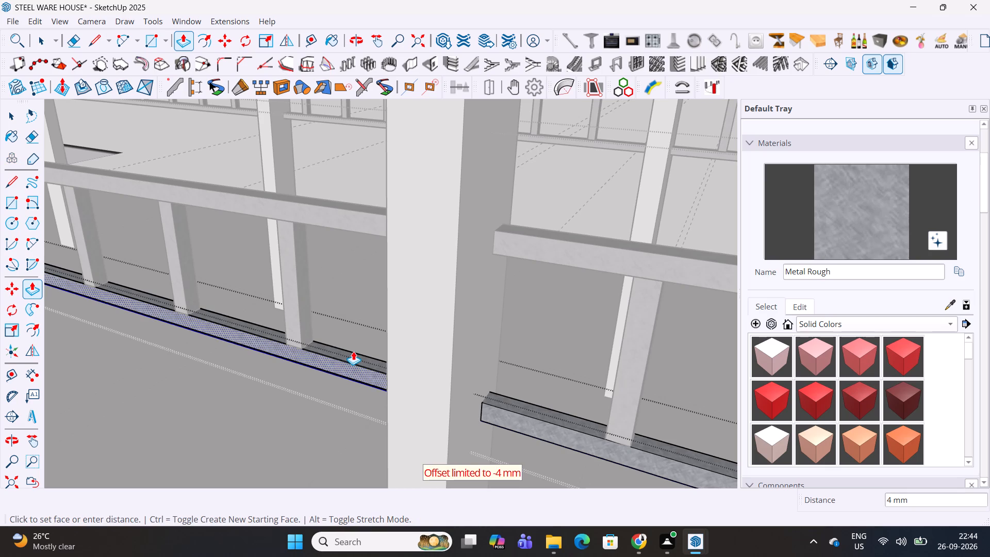
{"action": "scroll", "coordinate": [353, 351], "scroll_direction": "up", "scroll_amount": 5}
{"action": "middle_click_drag", "start_coordinate": [353, 365], "coordinate": [594, 331]}
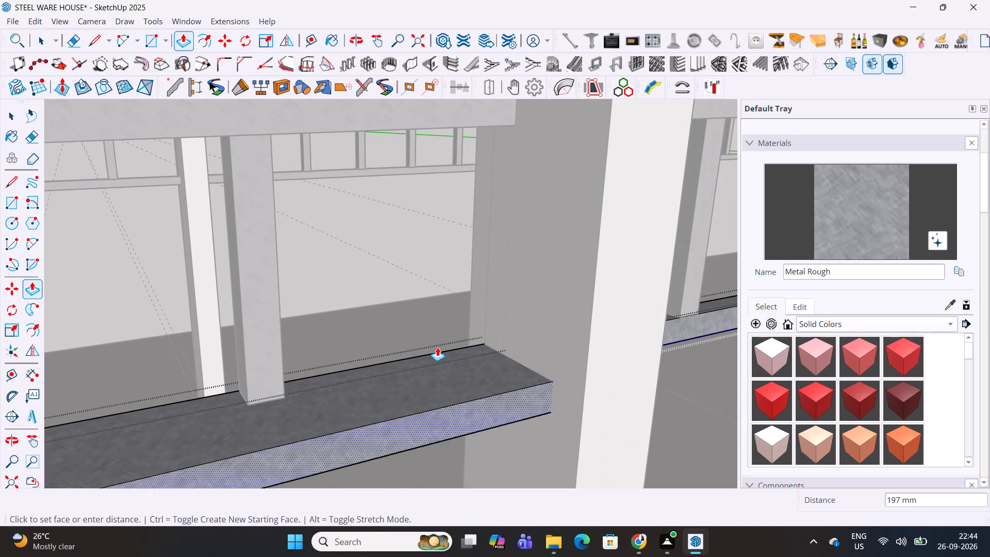
{"action": "left_click", "coordinate": [386, 332]}
{"action": "left_click", "coordinate": [438, 383]}
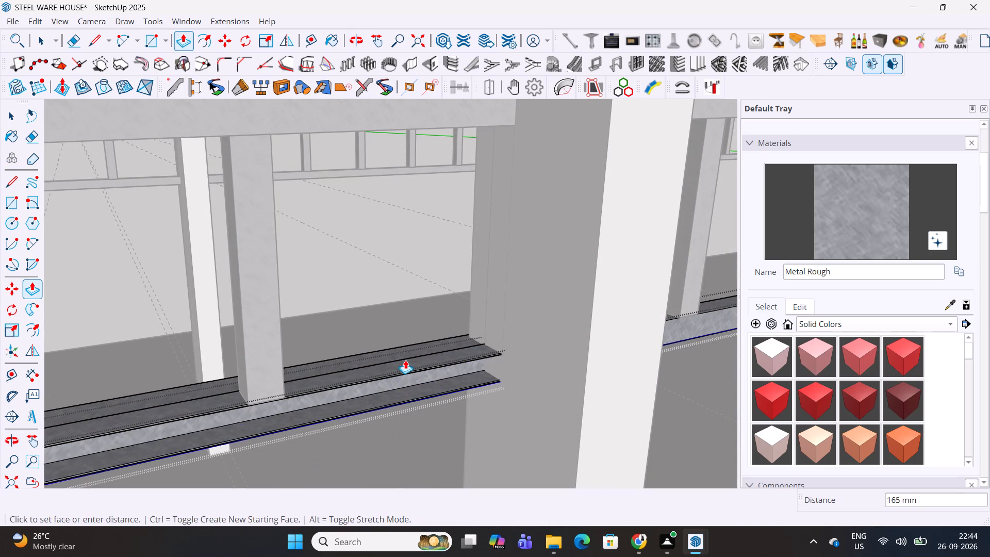
{"action": "scroll", "coordinate": [285, 390], "scroll_direction": "up", "scroll_amount": 5}
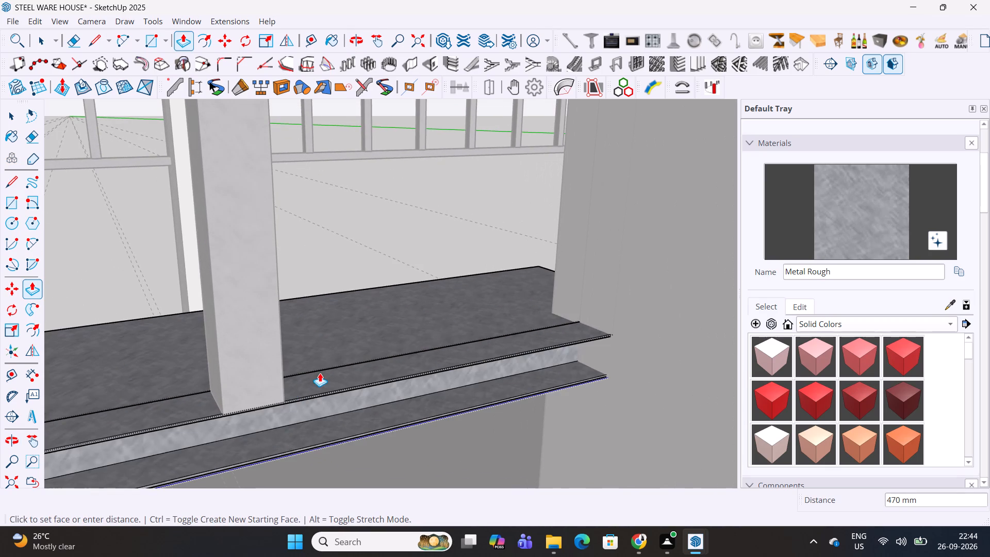
{"action": "middle_click_drag", "start_coordinate": [324, 370], "coordinate": [540, 370]}
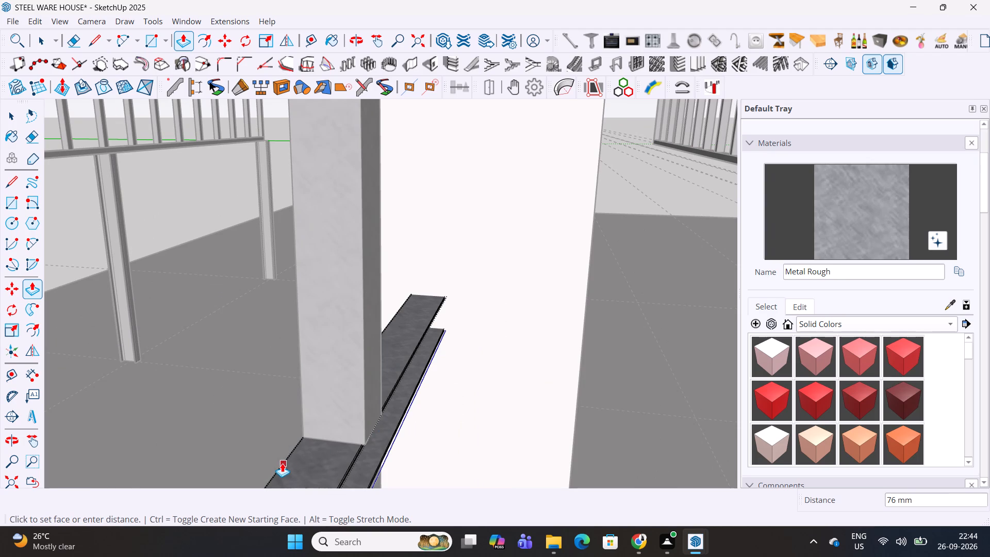
{"action": "left_click", "coordinate": [282, 463]}
Delete the web face left between the flanges of the bottom chord's split-off stretch.
{"action": "middle_click_drag", "start_coordinate": [494, 373], "coordinate": [218, 346]}
{"action": "middle_click_drag", "start_coordinate": [334, 335], "coordinate": [337, 366], "text": "shift"}
{"action": "key", "text": "space"}
{"action": "left_click", "coordinate": [348, 362]}
{"action": "middle_click_drag", "start_coordinate": [398, 374], "coordinate": [375, 369]}
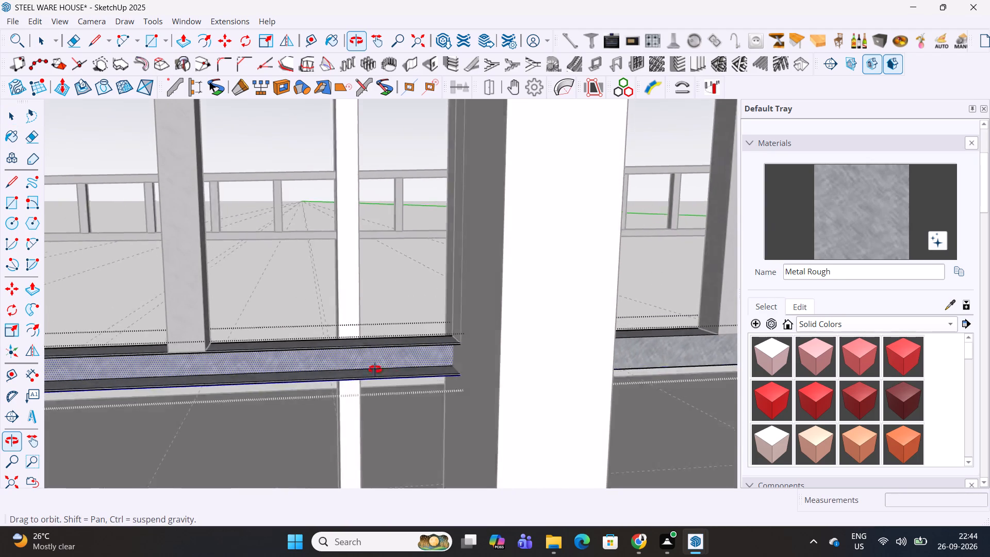
{"action": "middle_click_drag", "start_coordinate": [375, 369], "coordinate": [554, 321]}
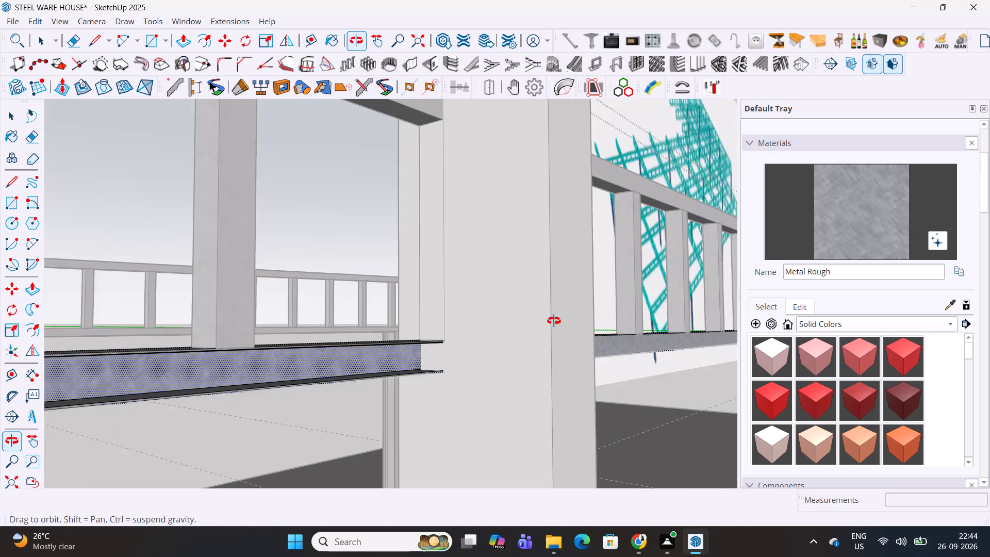
{"action": "middle_click_drag", "start_coordinate": [554, 321], "coordinate": [308, 366]}
{"action": "key", "text": "Delete"}
Push back both remaining flange plates of the bottom chord's split-off stretch by 72 mm.
{"action": "middle_click_drag", "start_coordinate": [372, 356], "coordinate": [392, 346]}
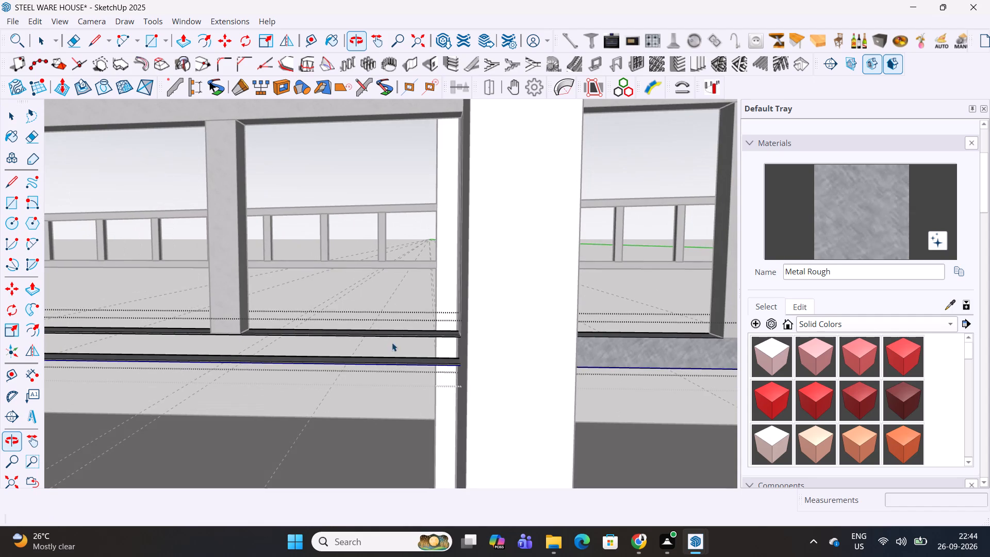
{"action": "scroll", "coordinate": [391, 326], "scroll_direction": "up", "scroll_amount": 6}
{"action": "key", "text": "p"}
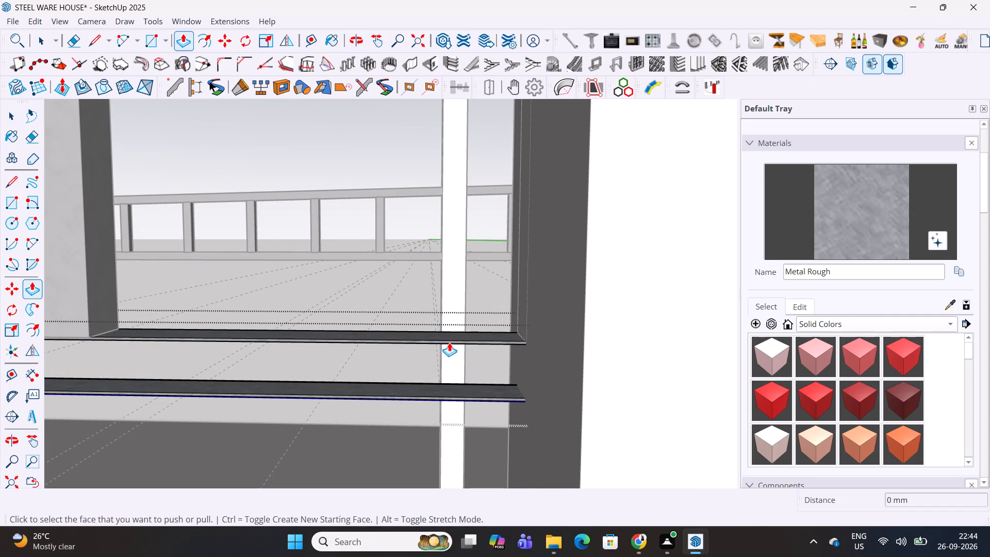
{"action": "left_click", "coordinate": [449, 342]}
{"action": "left_click", "coordinate": [420, 331]}
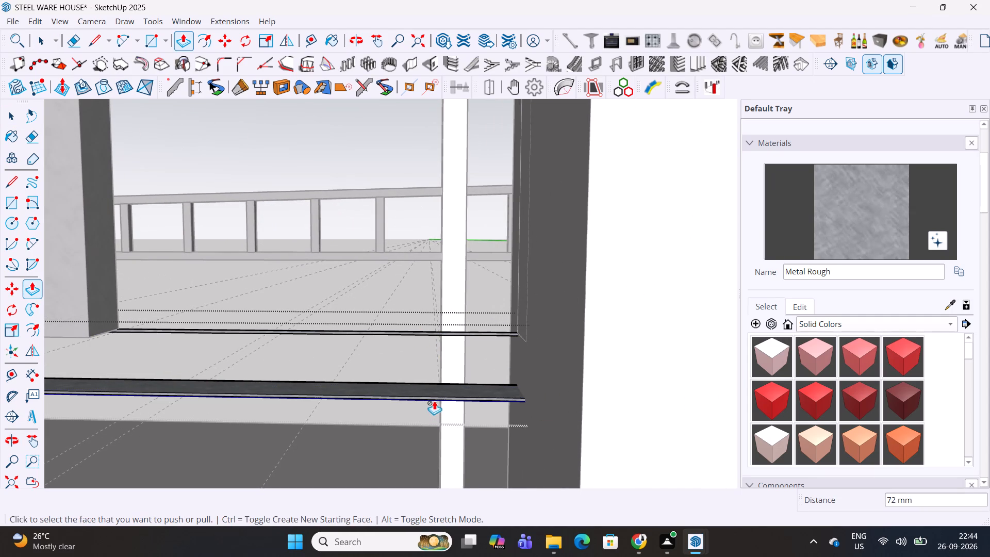
{"action": "double_click", "coordinate": [430, 398]}
{"action": "scroll", "coordinate": [430, 398], "scroll_direction": "down", "scroll_amount": 4}
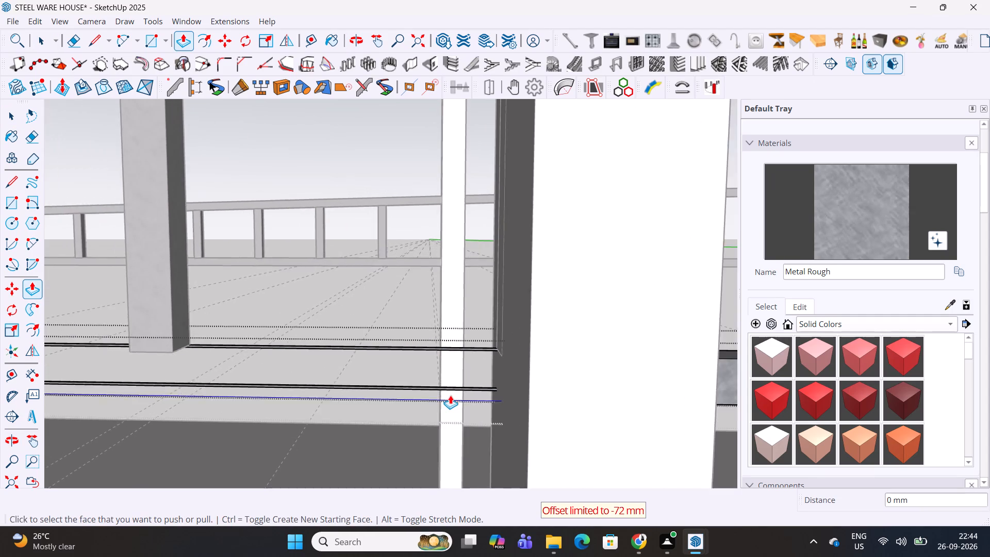
Push away the two thin strips left from the bottom chord's flanges by 4 mm.
{"action": "scroll", "coordinate": [450, 395], "scroll_direction": "down", "scroll_amount": 2}
{"action": "scroll", "coordinate": [435, 386], "scroll_direction": "up", "scroll_amount": 13}
{"action": "middle_click_drag", "start_coordinate": [604, 394], "coordinate": [731, 481]}
{"action": "scroll", "coordinate": [434, 283], "scroll_direction": "up", "scroll_amount": 15}
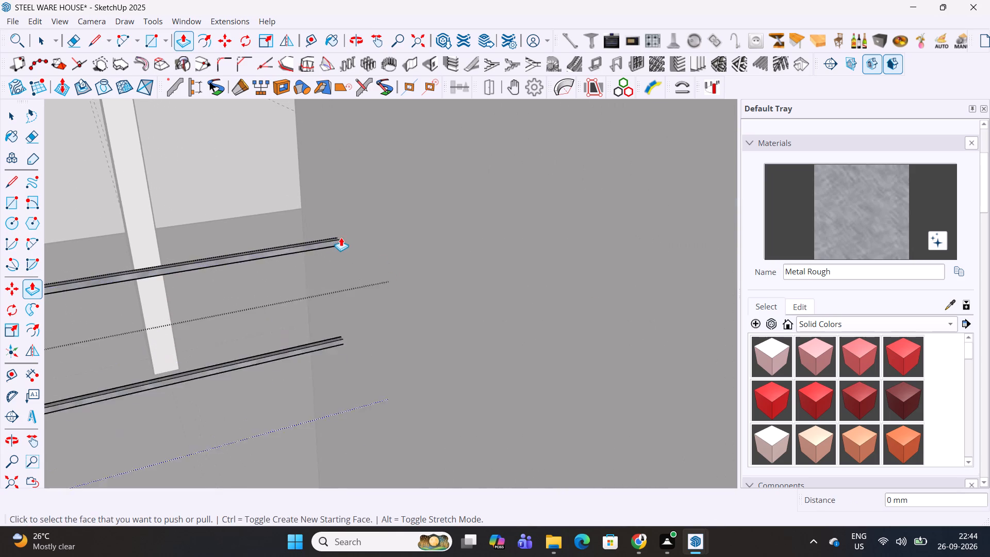
{"action": "scroll", "coordinate": [341, 237], "scroll_direction": "up", "scroll_amount": 5}
{"action": "left_click", "coordinate": [323, 253]}
{"action": "left_click", "coordinate": [309, 246]}
{"action": "scroll", "coordinate": [310, 248], "scroll_direction": "down", "scroll_amount": 4}
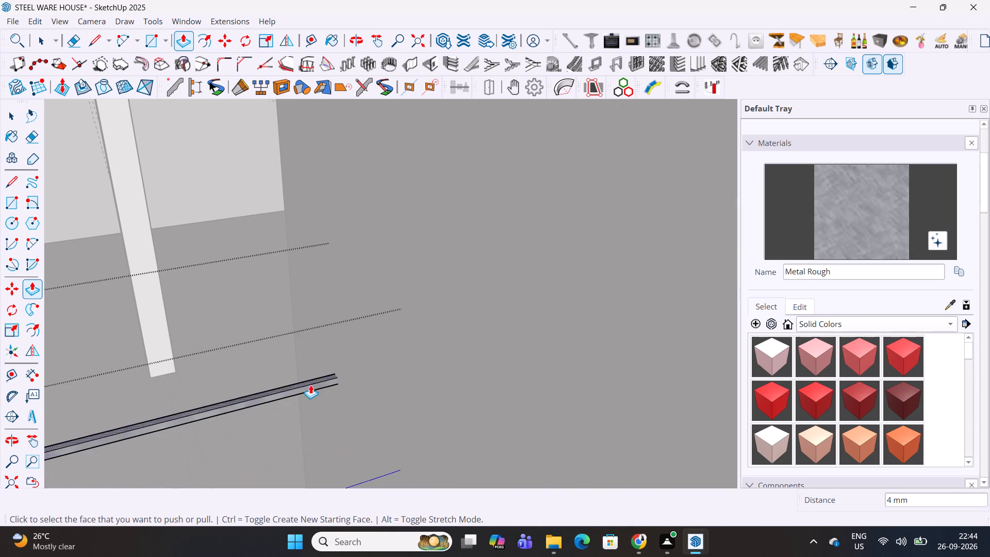
{"action": "double_click", "coordinate": [311, 388]}
Delete the leftover bottom chord edges at the far end of the cut-away stretch.
{"action": "scroll", "coordinate": [321, 345], "scroll_direction": "down", "scroll_amount": 20}
{"action": "scroll", "coordinate": [321, 345], "scroll_direction": "down", "scroll_amount": 5}
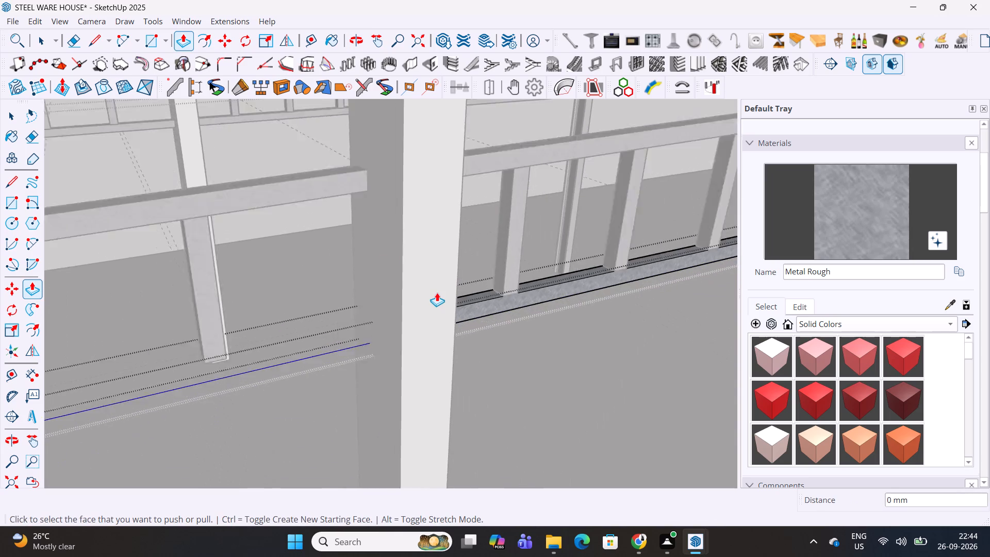
{"action": "scroll", "coordinate": [437, 292], "scroll_direction": "down", "scroll_amount": 20}
{"action": "scroll", "coordinate": [437, 292], "scroll_direction": "down", "scroll_amount": 1}
{"action": "middle_click_drag", "start_coordinate": [483, 278], "coordinate": [470, 284]}
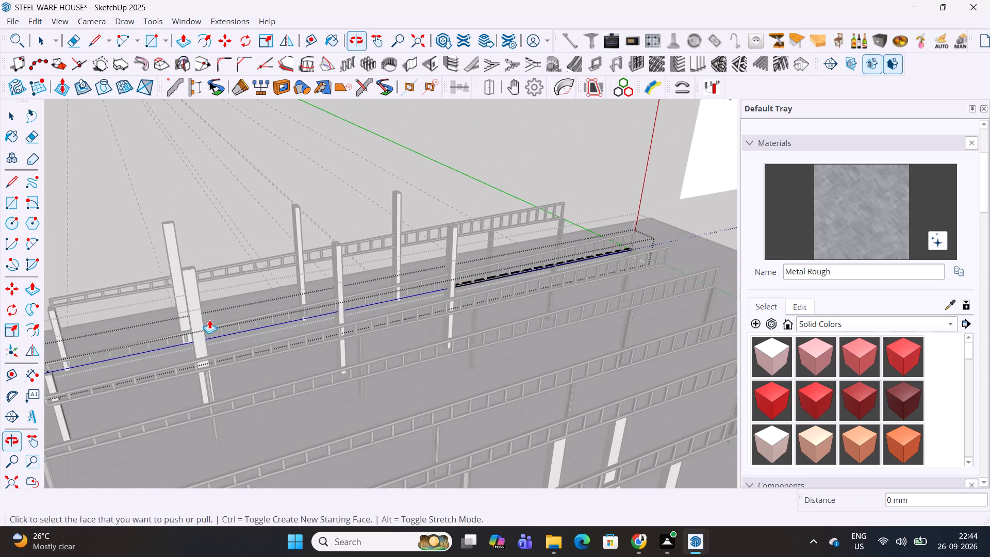
{"action": "middle_click_drag", "start_coordinate": [193, 322], "coordinate": [427, 279], "text": "shift"}
{"action": "scroll", "coordinate": [323, 326], "scroll_direction": "up", "scroll_amount": 10}
{"action": "key", "text": "space"}
{"action": "left_click_drag", "start_coordinate": [287, 307], "coordinate": [175, 403]}
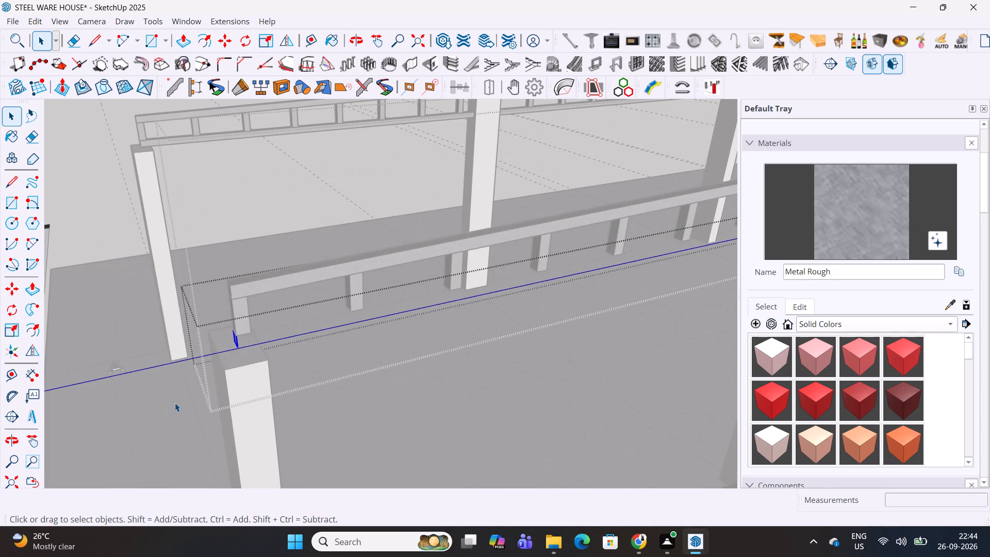
{"action": "scroll", "coordinate": [175, 403], "scroll_direction": "down", "scroll_amount": 7}
{"action": "key", "text": "Delete"}
Open the grid B truss's top chord and push its split-off stretch through 80 mm to remove it.
{"action": "scroll", "coordinate": [267, 376], "scroll_direction": "down", "scroll_amount": 7}
{"action": "middle_click_drag", "start_coordinate": [563, 290], "coordinate": [368, 257]}
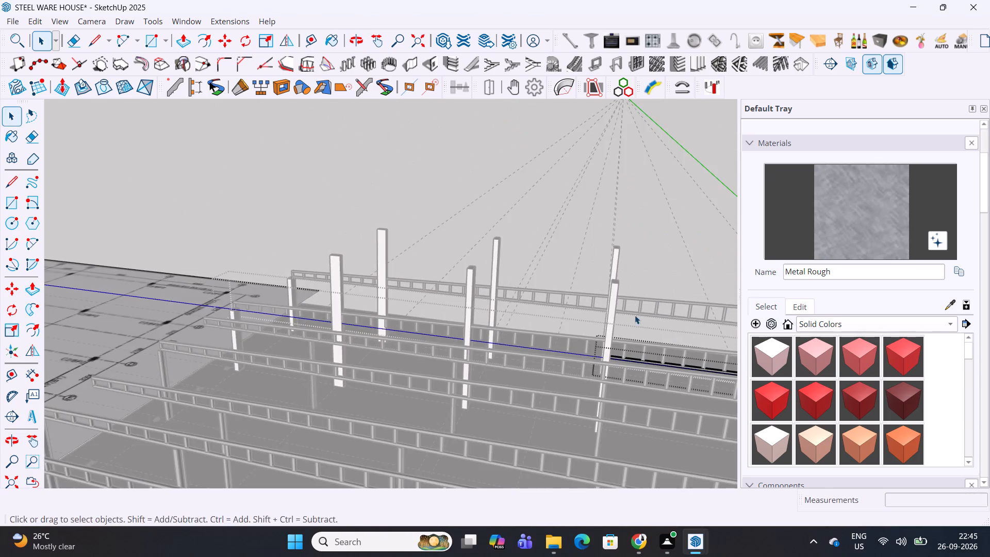
{"action": "middle_click_drag", "start_coordinate": [635, 315], "coordinate": [473, 298]}
{"action": "scroll", "coordinate": [468, 331], "scroll_direction": "up", "scroll_amount": 13}
{"action": "triple_click", "coordinate": [374, 301]}
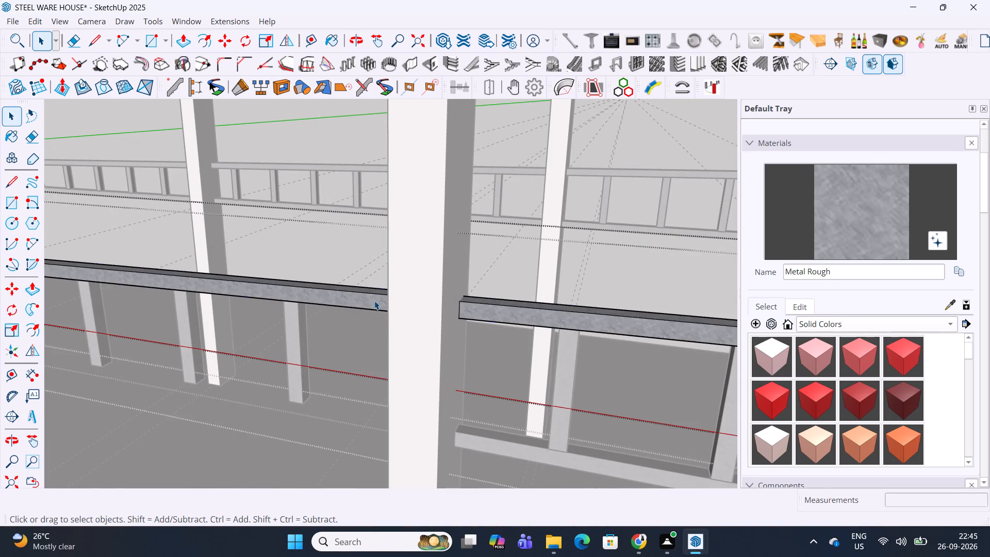
{"action": "left_click", "coordinate": [374, 301]}
{"action": "key", "text": "p"}
{"action": "left_click", "coordinate": [362, 302]}
{"action": "left_click", "coordinate": [369, 287]}
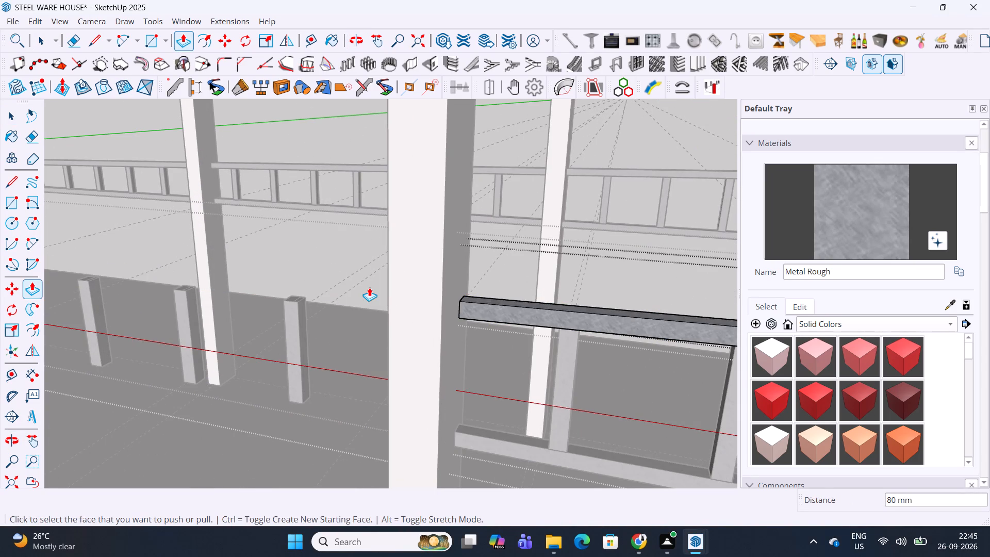
Leave the truss part being edited and hide the white columns standing around the cut truss.
{"action": "scroll", "coordinate": [369, 287], "scroll_direction": "down", "scroll_amount": 6}
{"action": "middle_click_drag", "start_coordinate": [376, 325], "coordinate": [405, 325]}
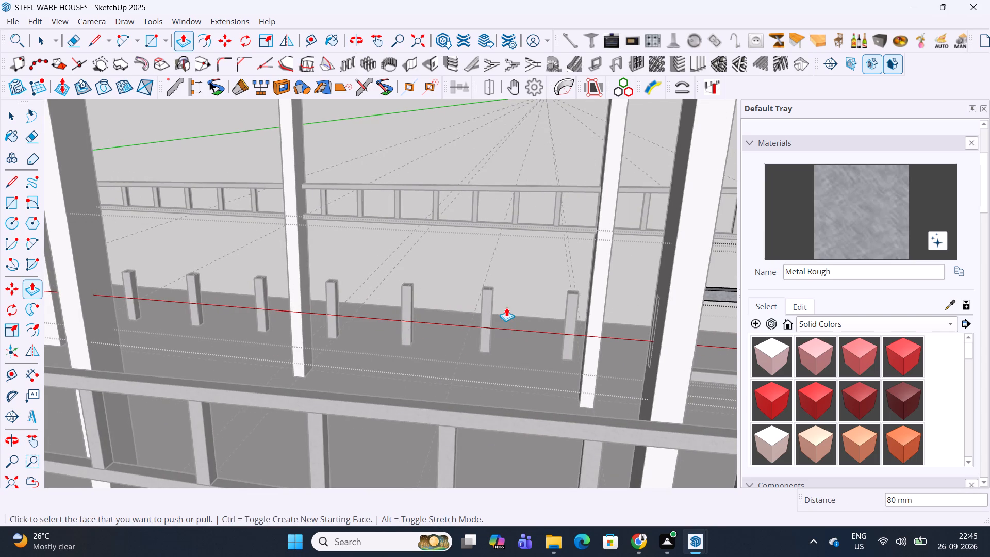
{"action": "scroll", "coordinate": [518, 307], "scroll_direction": "down", "scroll_amount": 6}
{"action": "middle_click_drag", "start_coordinate": [496, 319], "coordinate": [532, 319]}
{"action": "scroll", "coordinate": [631, 290], "scroll_direction": "up", "scroll_amount": 9}
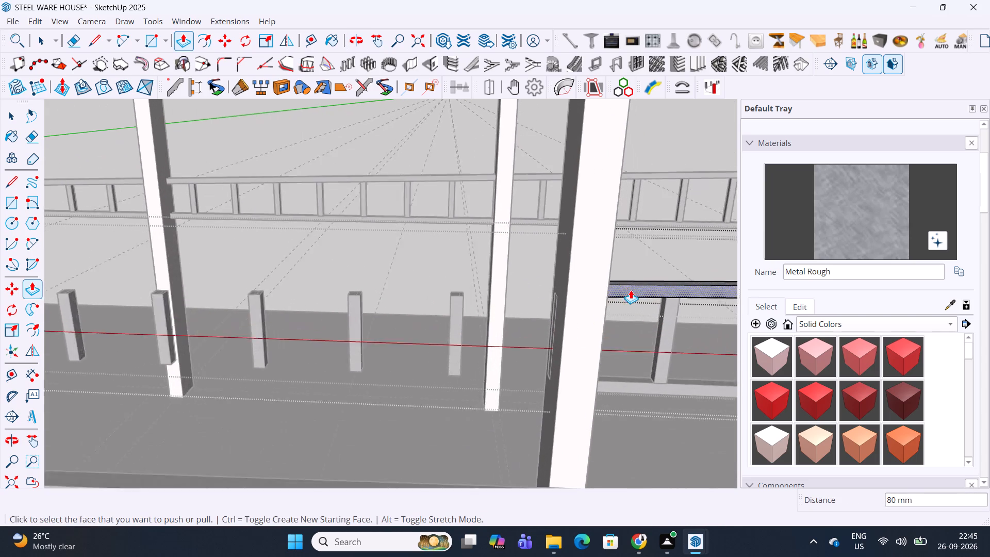
{"action": "middle_click_drag", "start_coordinate": [631, 290], "coordinate": [499, 296]}
{"action": "key", "text": "space"}
{"action": "key", "text": "Escape"}
{"action": "left_click", "coordinate": [545, 315]}
{"action": "key", "text": "Escape"}
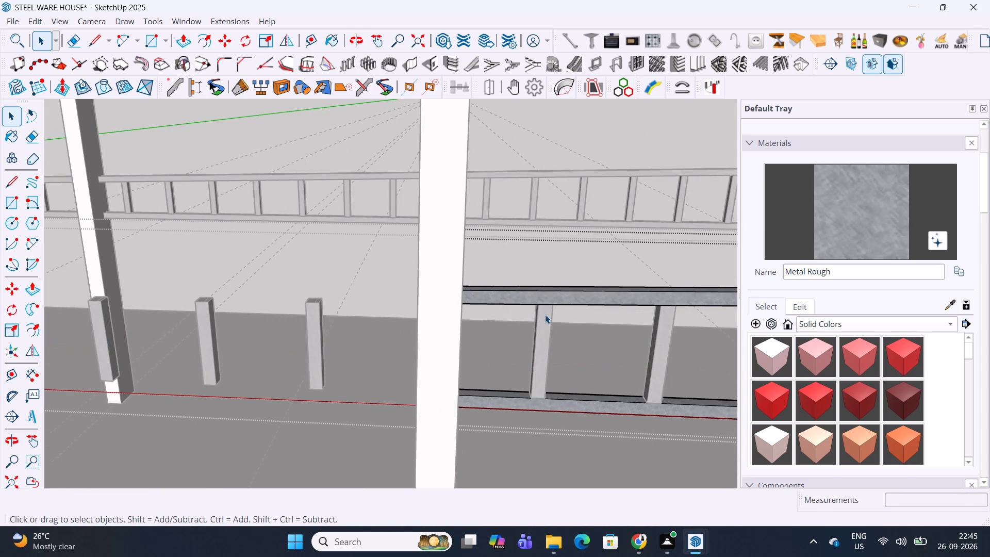
{"action": "left_click", "coordinate": [545, 315]}
{"action": "scroll", "coordinate": [451, 334], "scroll_direction": "up", "scroll_amount": 1}
{"action": "middle_click_drag", "start_coordinate": [451, 334], "coordinate": [573, 336]}
{"action": "scroll", "coordinate": [392, 327], "scroll_direction": "up", "scroll_amount": 2}
{"action": "triple_click", "coordinate": [391, 326]}
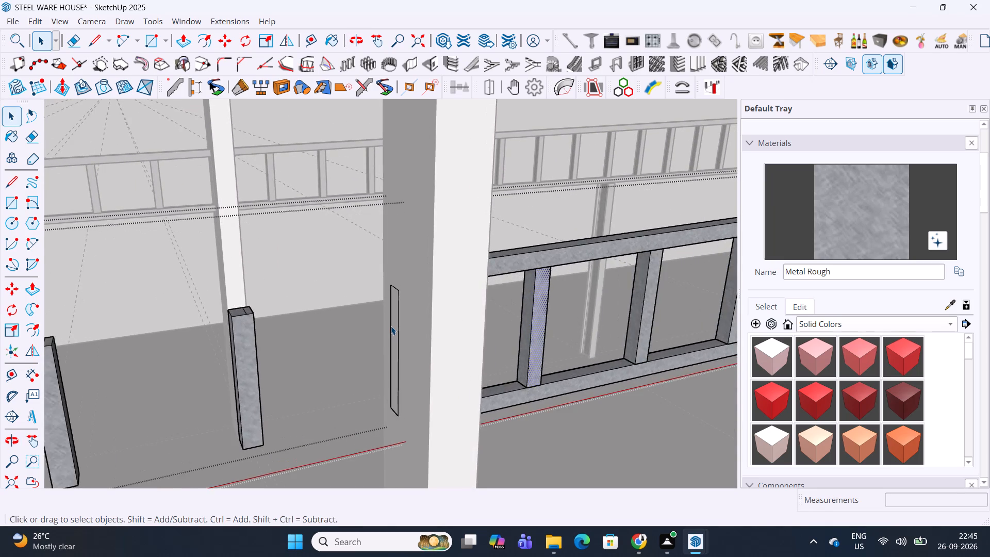
{"action": "key", "text": "Escape"}
{"action": "key", "text": "Escape"}
{"action": "left_click", "coordinate": [532, 305]}
{"action": "middle_click_drag", "start_coordinate": [538, 304], "coordinate": [301, 286]}
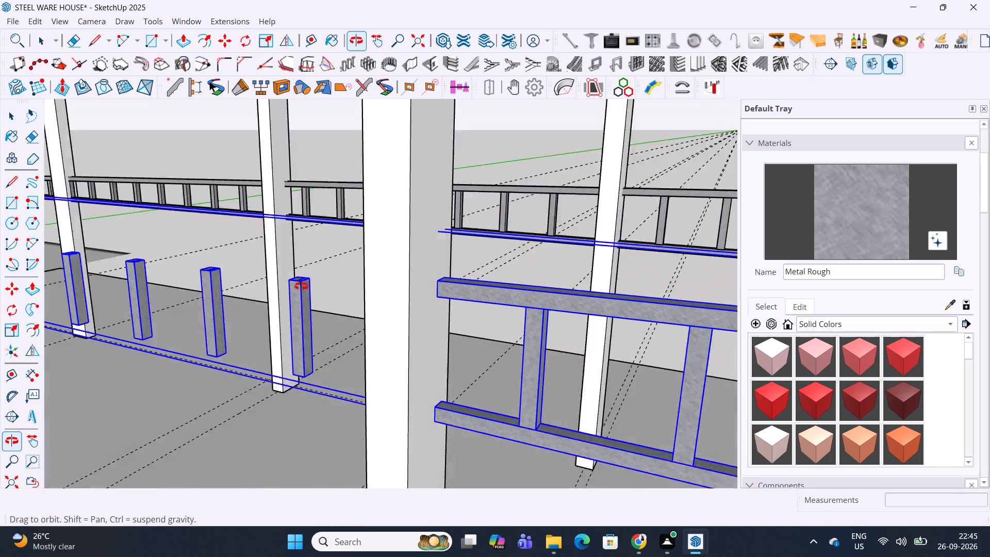
{"action": "middle_click_drag", "start_coordinate": [301, 286], "coordinate": [268, 276]}
{"action": "left_click", "coordinate": [423, 324]}
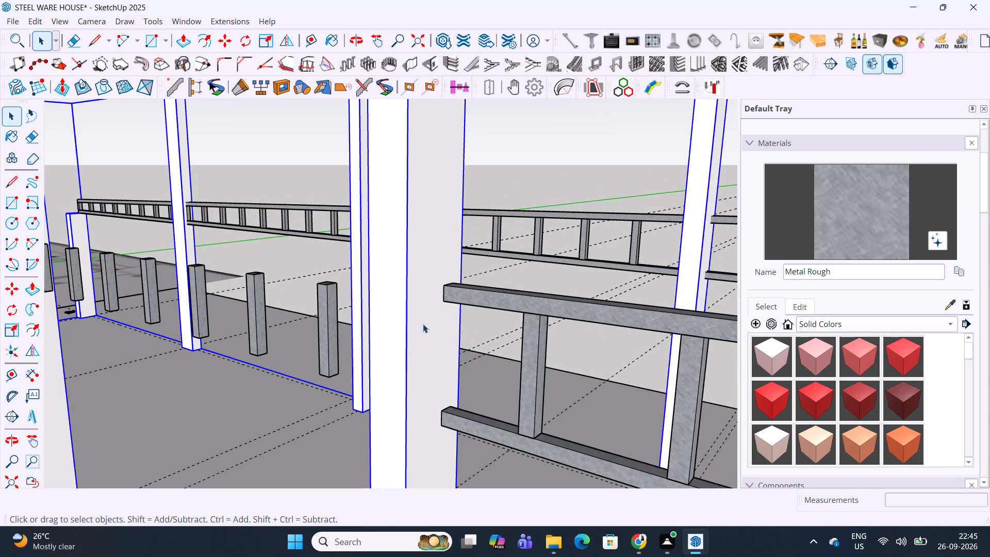
{"action": "right_click", "coordinate": [423, 324]}
{"action": "left_click", "coordinate": [461, 76]}
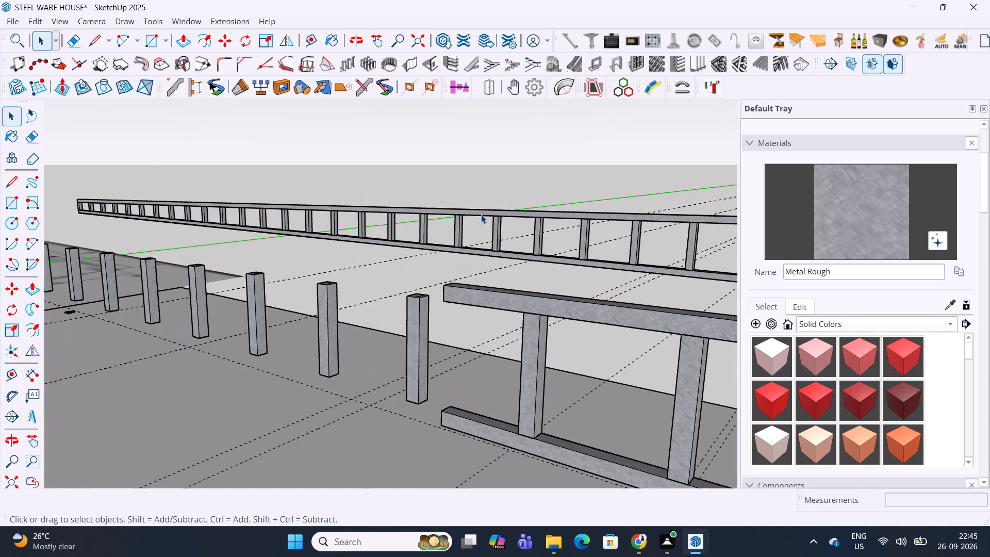
Open the truss and move the nearest free-standing vertical about 229 mm onto the cut end of the bottom chord.
{"action": "middle_click_drag", "start_coordinate": [483, 296], "coordinate": [687, 301]}
{"action": "double_click", "coordinate": [474, 289]}
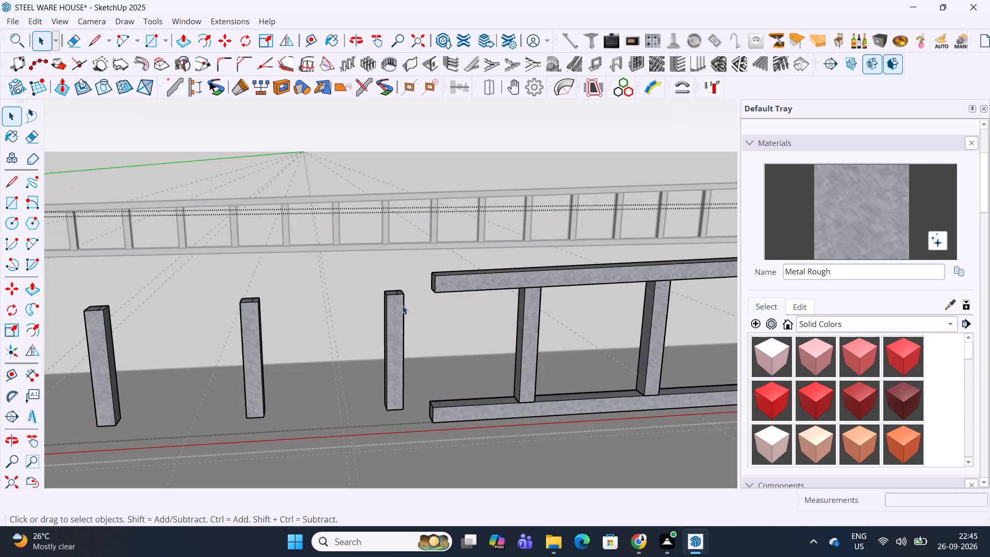
{"action": "triple_click", "coordinate": [397, 307]}
{"action": "scroll", "coordinate": [399, 362], "scroll_direction": "up", "scroll_amount": 4}
{"action": "middle_click_drag", "start_coordinate": [399, 386], "coordinate": [425, 437]}
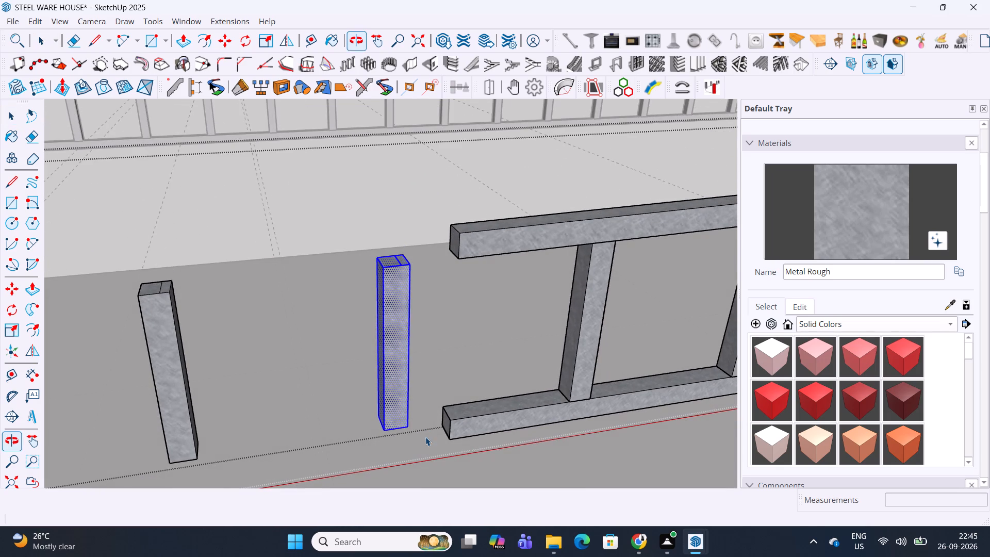
{"action": "key", "text": "m"}
{"action": "left_click", "coordinate": [386, 430]}
{"action": "scroll", "coordinate": [444, 421], "scroll_direction": "up", "scroll_amount": 3}
{"action": "left_click", "coordinate": [454, 418]}
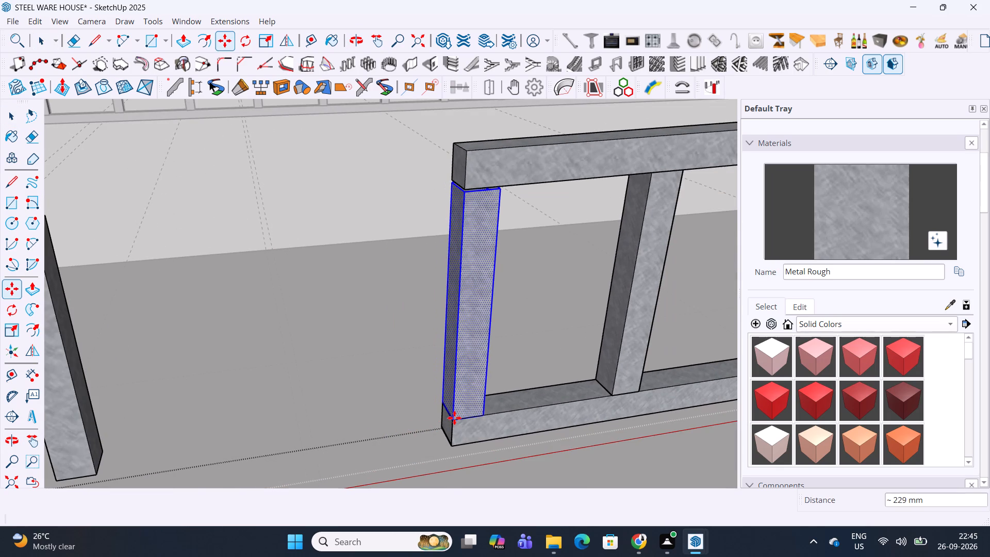
Extend both top faces of the relocated end vertical up about 5 mm to meet the top chord's underside.
{"action": "scroll", "coordinate": [454, 418], "scroll_direction": "down", "scroll_amount": 6}
{"action": "scroll", "coordinate": [466, 323], "scroll_direction": "up", "scroll_amount": 4}
{"action": "scroll", "coordinate": [456, 448], "scroll_direction": "up", "scroll_amount": 13}
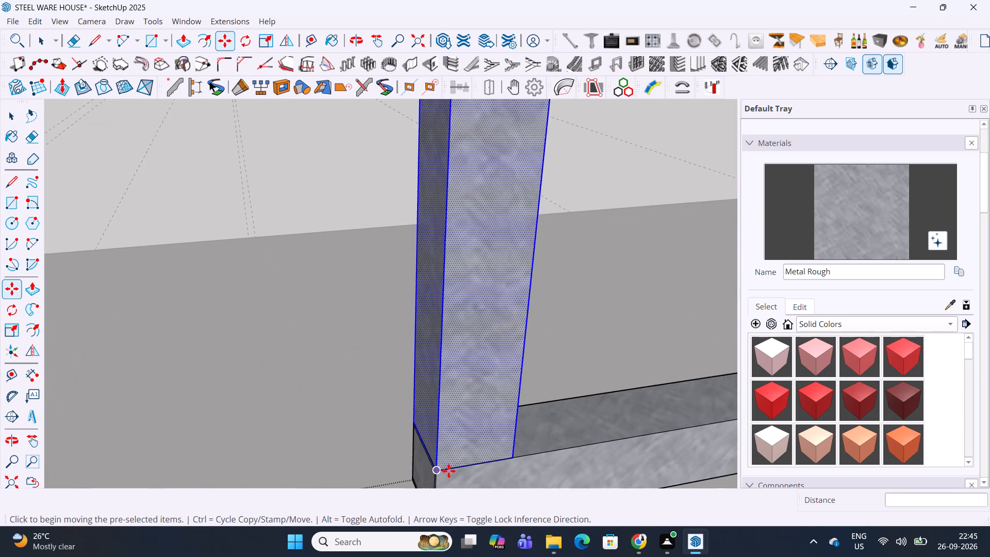
{"action": "scroll", "coordinate": [449, 471], "scroll_direction": "up", "scroll_amount": 3}
{"action": "middle_click_drag", "start_coordinate": [455, 462], "coordinate": [506, 331]}
{"action": "middle_click_drag", "start_coordinate": [440, 448], "coordinate": [491, 250]}
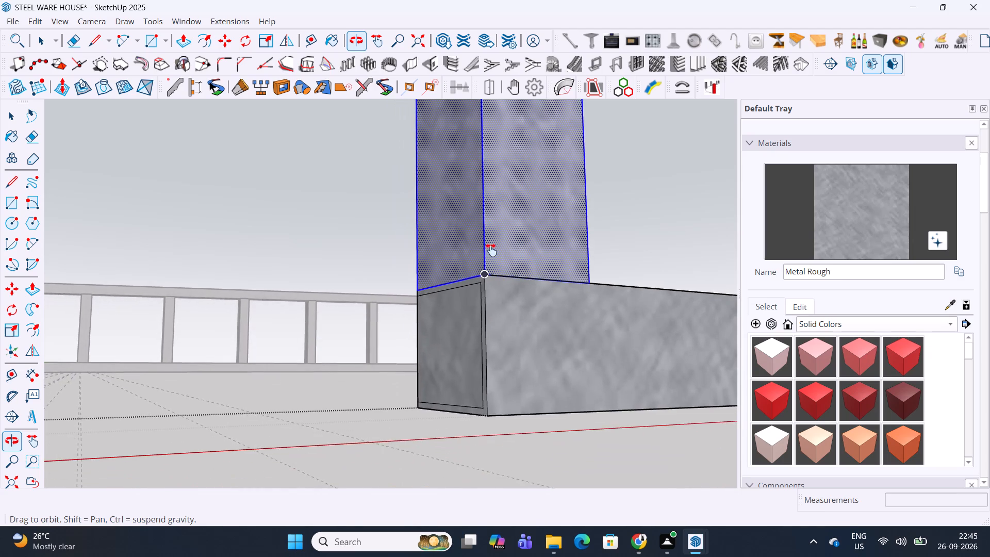
{"action": "middle_click_drag", "start_coordinate": [491, 250], "coordinate": [421, 345]}
{"action": "scroll", "coordinate": [414, 376], "scroll_direction": "down", "scroll_amount": 13}
{"action": "middle_click_drag", "start_coordinate": [440, 257], "coordinate": [349, 368]}
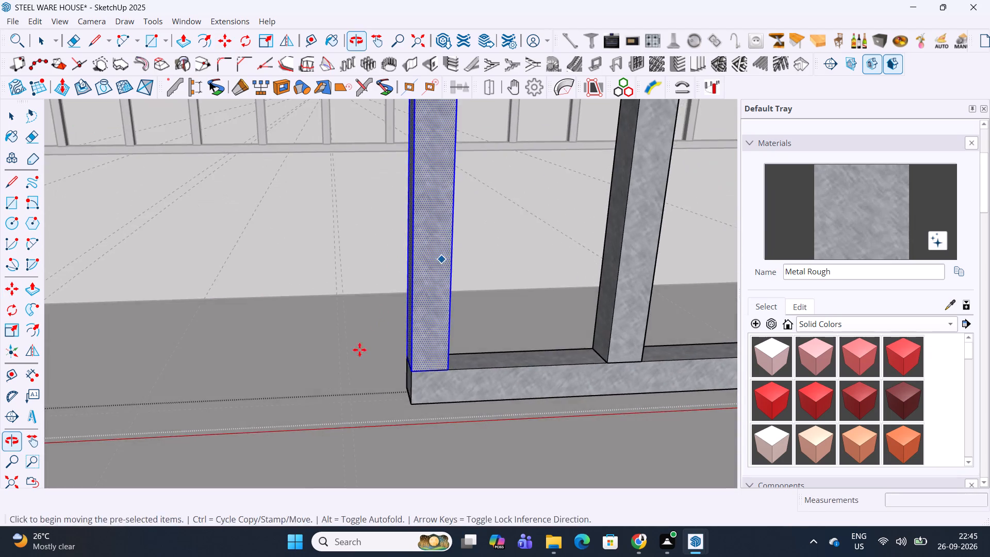
{"action": "middle_click_drag", "start_coordinate": [466, 185], "coordinate": [446, 433], "text": "shift"}
{"action": "scroll", "coordinate": [420, 348], "scroll_direction": "up", "scroll_amount": 13}
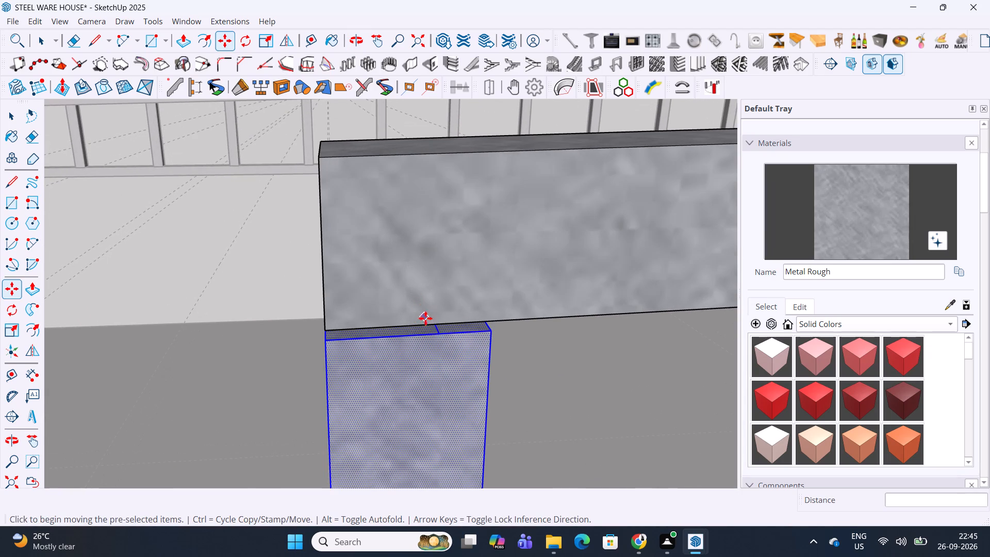
{"action": "key", "text": "p"}
{"action": "left_click", "coordinate": [412, 331]}
{"action": "left_click", "coordinate": [435, 323]}
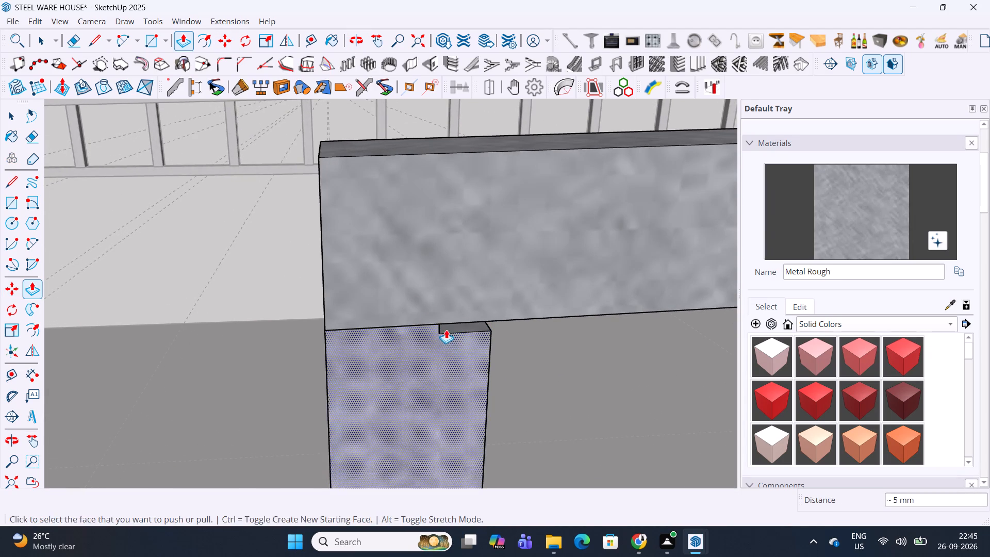
{"action": "double_click", "coordinate": [453, 331]}
{"action": "key", "text": "space"}
{"action": "key", "text": "Escape"}
Open the shortened grid B truss, delete the row of free-standing verticals left along its cut-away stretch, and leave the truss.
{"action": "scroll", "coordinate": [454, 352], "scroll_direction": "down", "scroll_amount": 13}
{"action": "scroll", "coordinate": [529, 266], "scroll_direction": "down", "scroll_amount": 7}
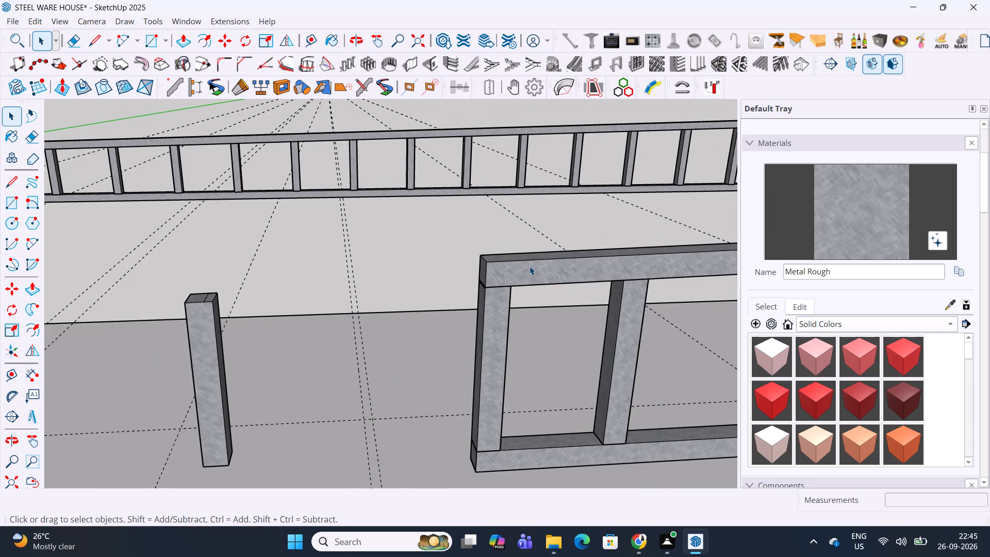
{"action": "scroll", "coordinate": [463, 291], "scroll_direction": "down", "scroll_amount": 6}
{"action": "middle_click_drag", "start_coordinate": [494, 300], "coordinate": [459, 413]}
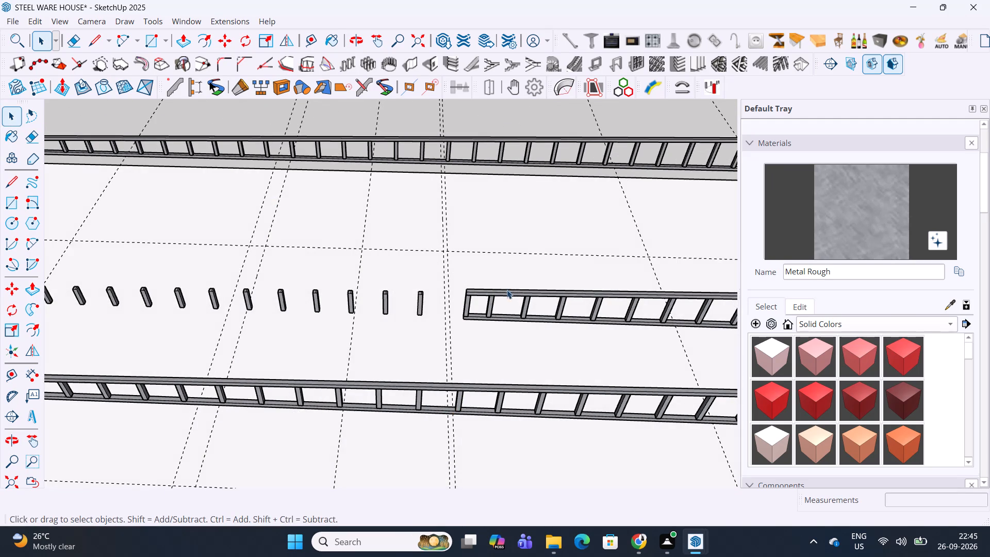
{"action": "double_click", "coordinate": [501, 292]}
{"action": "scroll", "coordinate": [500, 292], "scroll_direction": "down", "scroll_amount": 6}
{"action": "middle_click_drag", "start_coordinate": [442, 289], "coordinate": [582, 337], "text": "shift"}
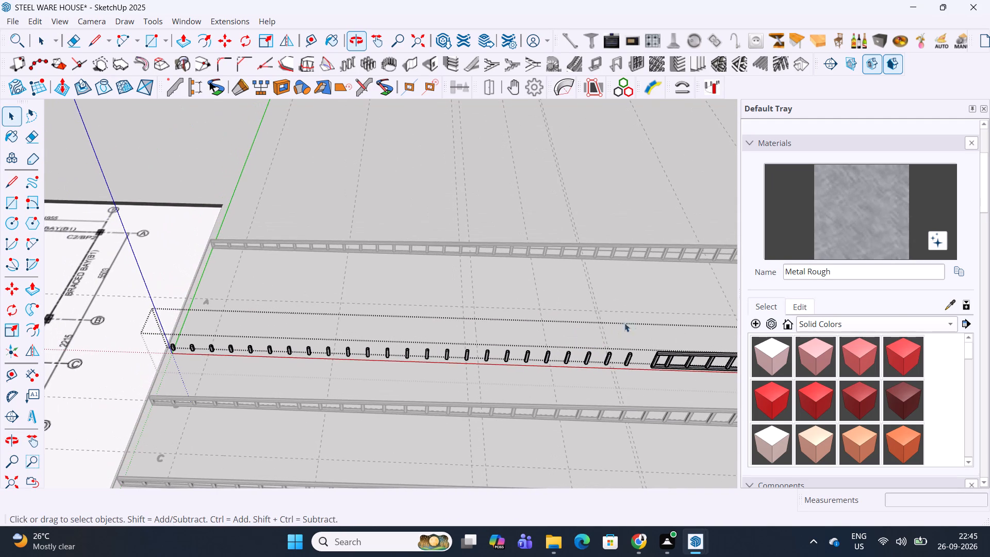
{"action": "left_click_drag", "start_coordinate": [643, 325], "coordinate": [152, 373]}
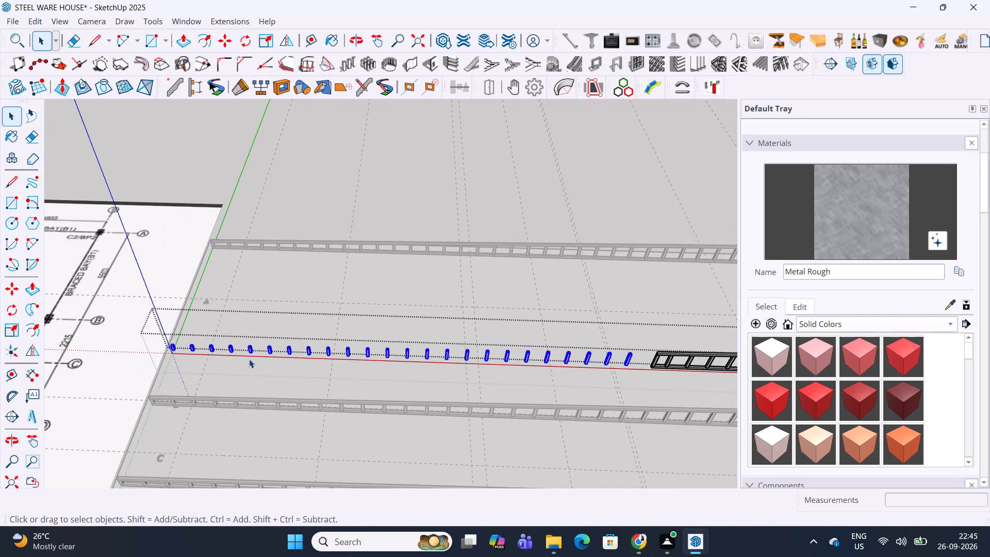
{"action": "key", "text": "Delete"}
{"action": "middle_click_drag", "start_coordinate": [652, 342], "coordinate": [279, 314], "text": "shift"}
{"action": "key", "text": "Escape"}
{"action": "key", "text": "Escape"}
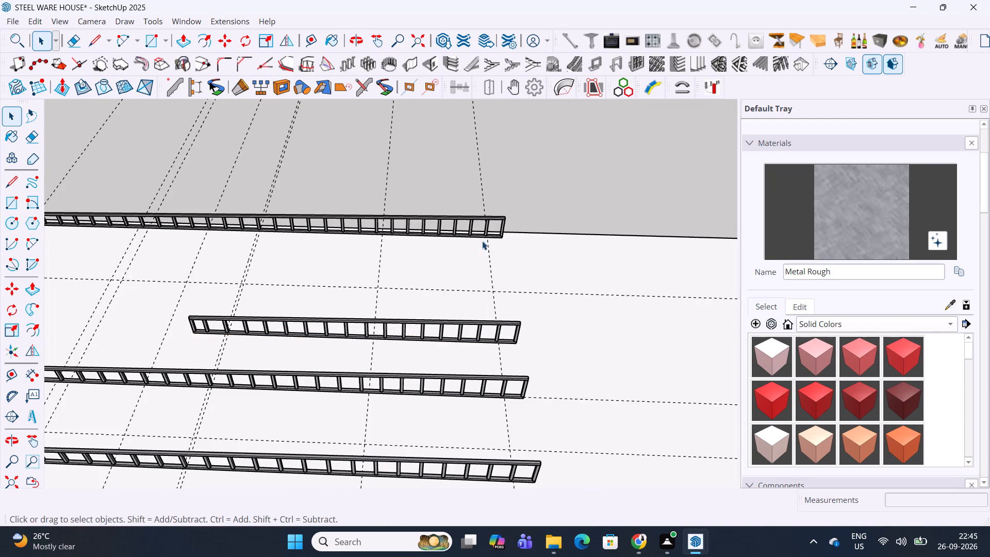
Unhide all hidden columns in the model.
{"action": "left_click", "coordinate": [38, 21]}
{"action": "left_click", "coordinate": [60, 225]}
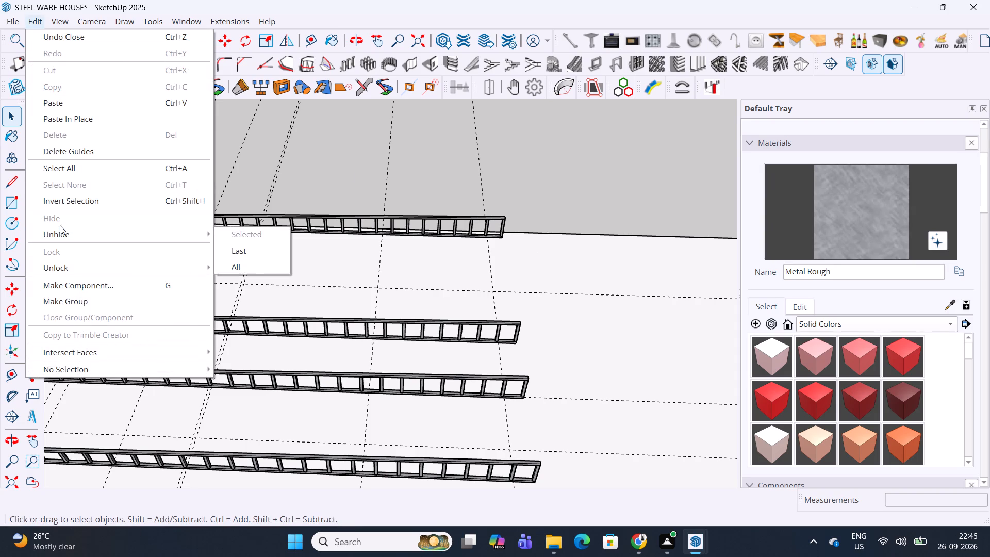
{"action": "left_click", "coordinate": [61, 230]}
{"action": "left_click", "coordinate": [242, 265]}
Delete the full-length truss on the outermost grid line, beyond the shortened truss.
{"action": "middle_click_drag", "start_coordinate": [324, 287], "coordinate": [448, 296]}
{"action": "middle_click_drag", "start_coordinate": [513, 309], "coordinate": [494, 309]}
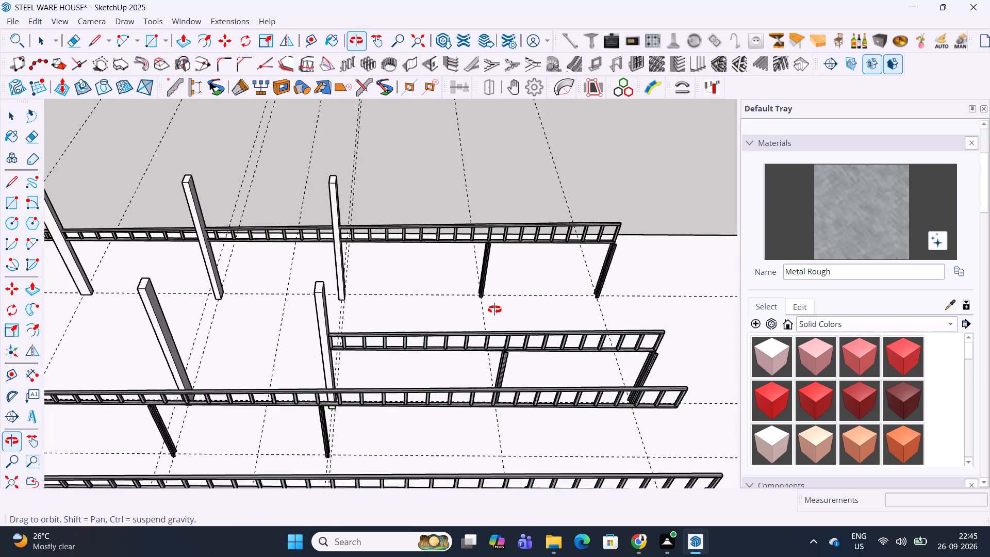
{"action": "middle_click_drag", "start_coordinate": [494, 309], "coordinate": [283, 184]}
{"action": "left_click", "coordinate": [612, 324]}
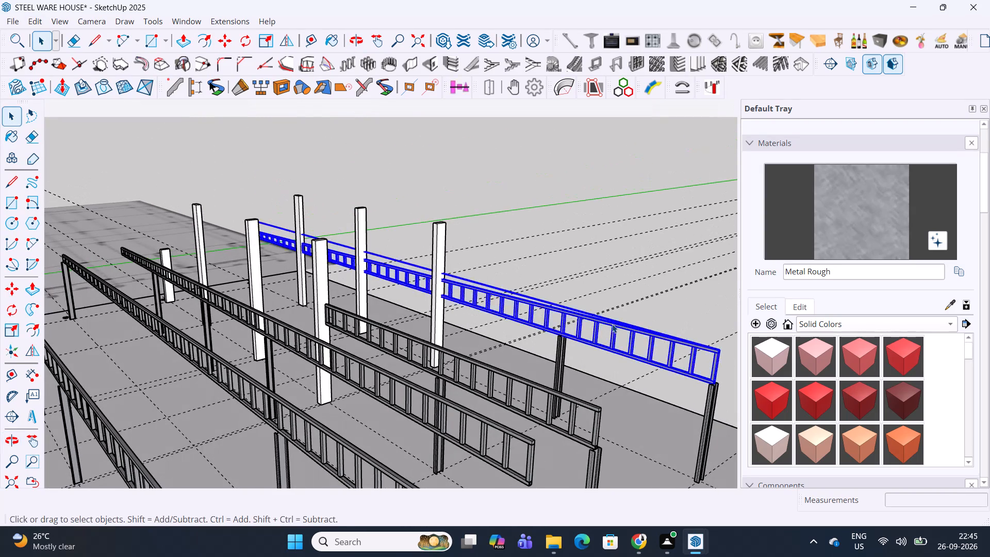
{"action": "key", "text": "Delete"}
Copy the shortened truss 5503 mm outward onto the columns of the outermost grid line.
{"action": "middle_click_drag", "start_coordinate": [582, 418], "coordinate": [350, 254]}
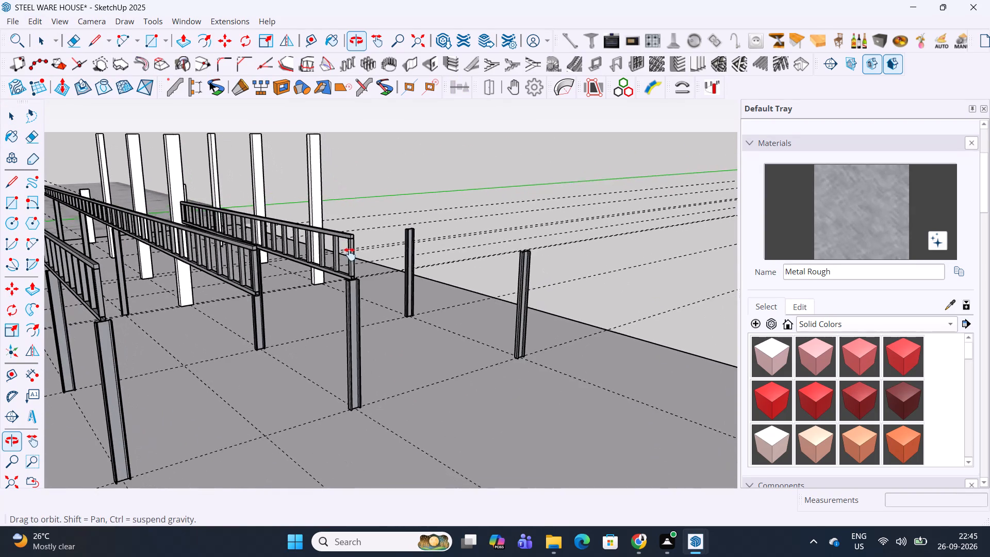
{"action": "middle_click_drag", "start_coordinate": [350, 254], "coordinate": [348, 253]}
{"action": "left_click", "coordinate": [347, 262]}
{"action": "key", "text": "m"}
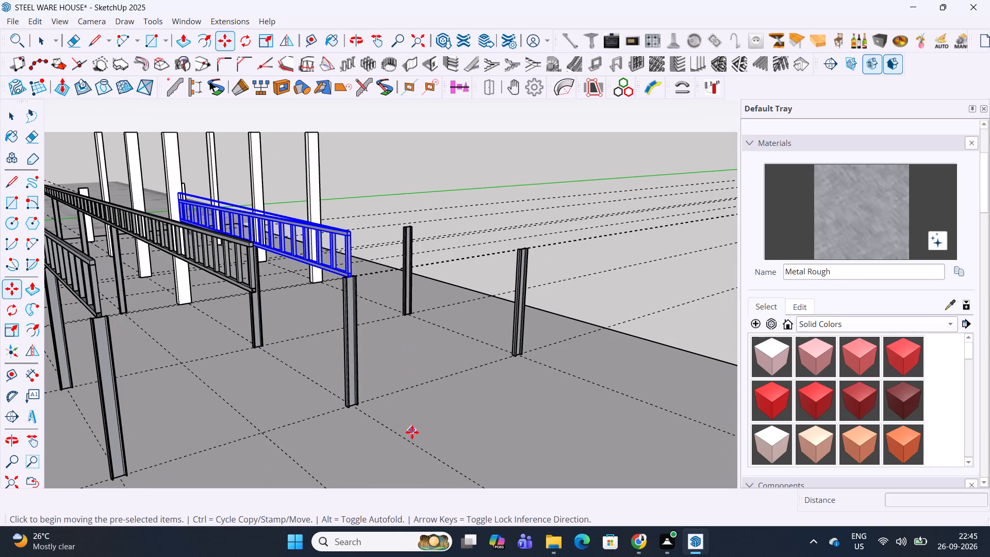
{"action": "left_click", "coordinate": [409, 439]}
{"action": "left_click", "coordinate": [583, 379]}
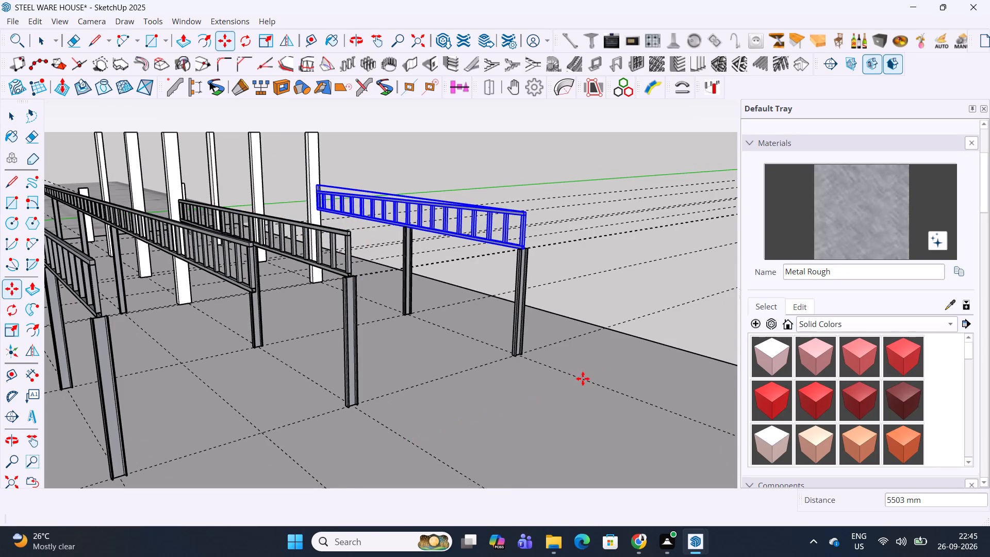
Draw a 5253 mm reference line between the facing flanges of the end columns under the two shortened trusses, at column-top level.
{"action": "middle_click_drag", "start_coordinate": [597, 365], "coordinate": [447, 396]}
{"action": "scroll", "coordinate": [523, 298], "scroll_direction": "up", "scroll_amount": 8}
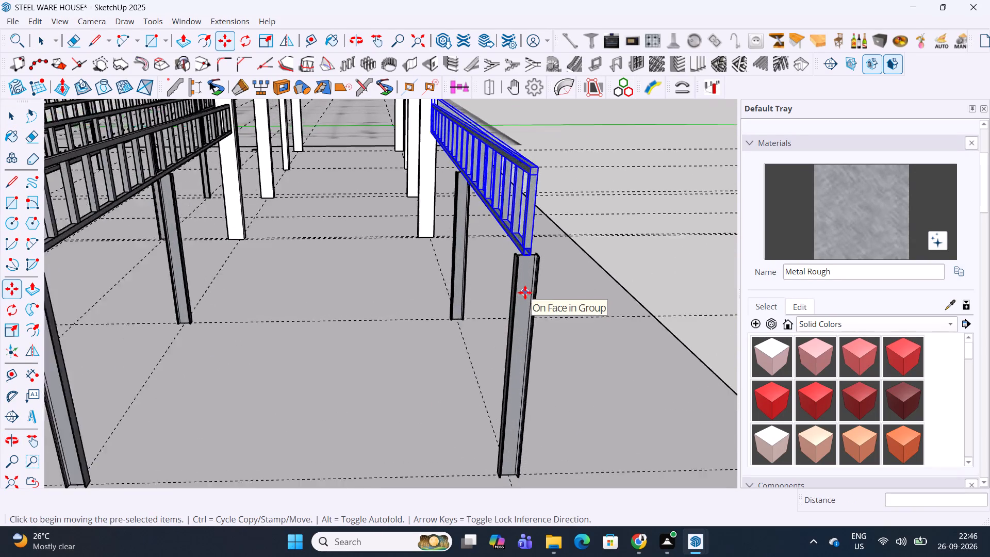
{"action": "scroll", "coordinate": [525, 292], "scroll_direction": "up", "scroll_amount": 3}
{"action": "middle_click_drag", "start_coordinate": [531, 254], "coordinate": [477, 405]}
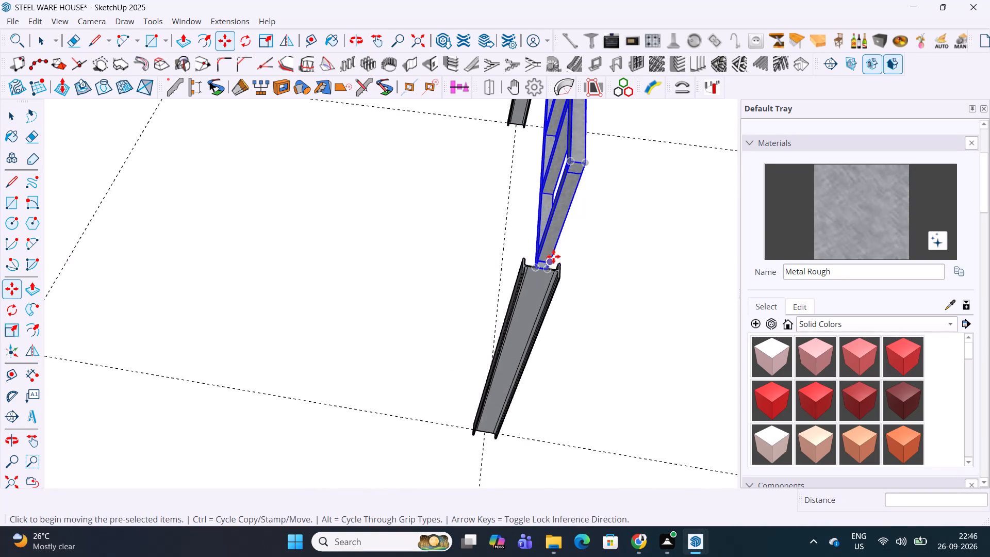
{"action": "scroll", "coordinate": [553, 256], "scroll_direction": "up", "scroll_amount": 20}
{"action": "scroll", "coordinate": [553, 256], "scroll_direction": "up", "scroll_amount": 7}
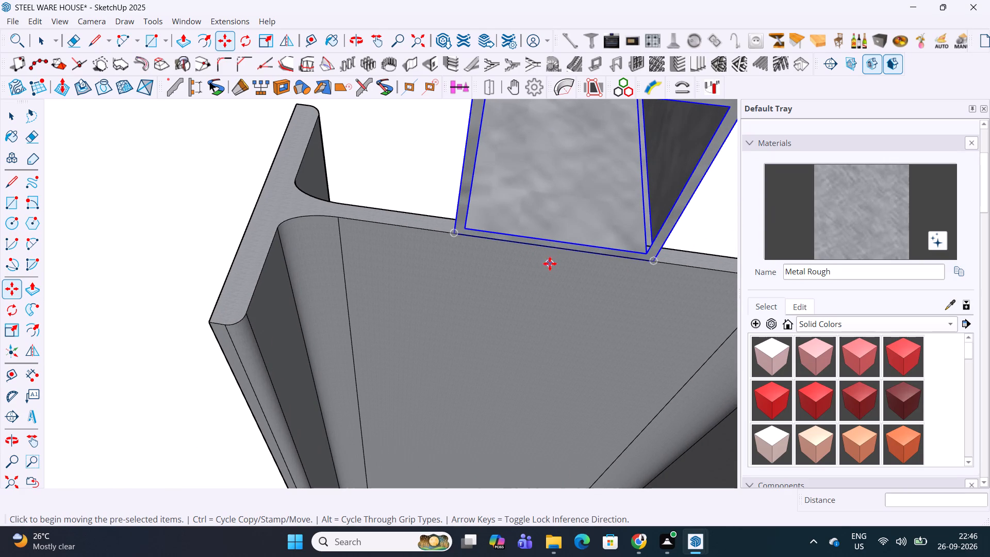
{"action": "key", "text": "l"}
{"action": "left_click", "coordinate": [554, 249]}
{"action": "scroll", "coordinate": [554, 249], "scroll_direction": "down", "scroll_amount": 20}
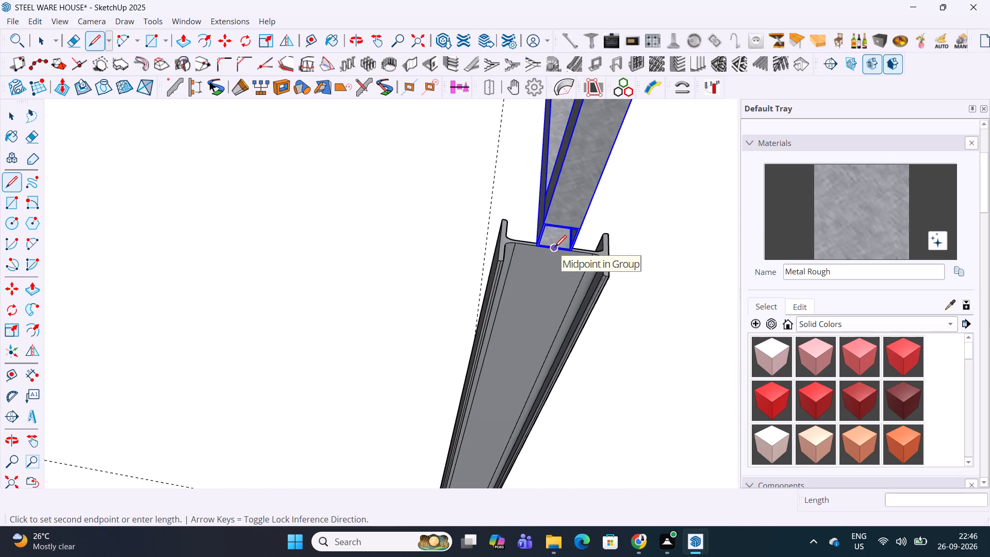
{"action": "key", "text": "Escape"}
{"action": "scroll", "coordinate": [507, 243], "scroll_direction": "up", "scroll_amount": 5}
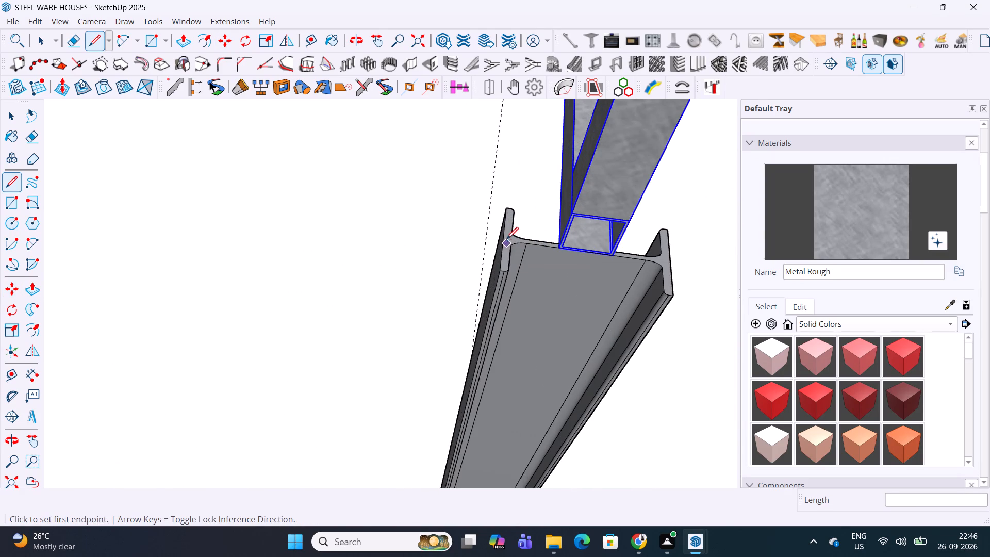
{"action": "left_click", "coordinate": [505, 236]}
{"action": "scroll", "coordinate": [505, 236], "scroll_direction": "down", "scroll_amount": 13}
{"action": "middle_click_drag", "start_coordinate": [392, 230], "coordinate": [648, 290], "text": "shift"}
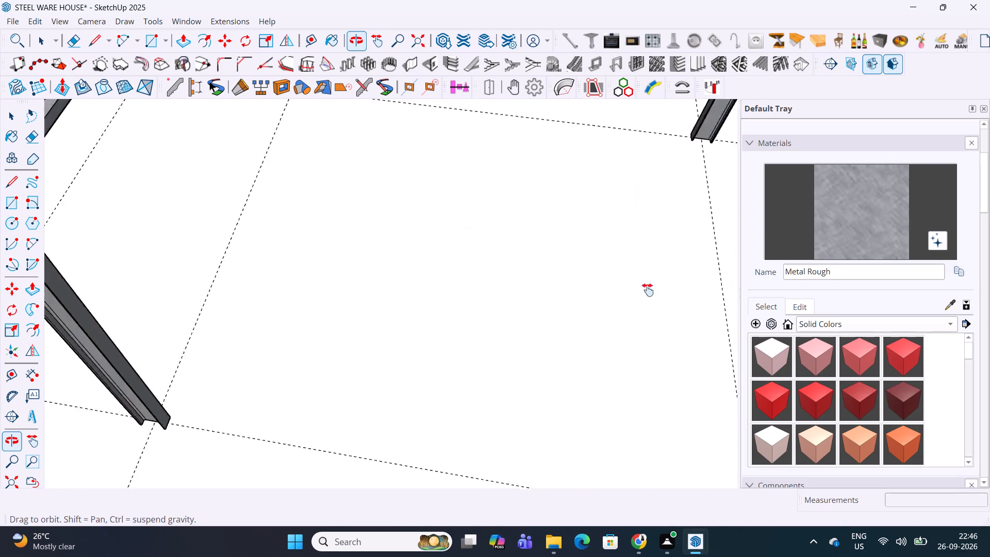
{"action": "middle_click_drag", "start_coordinate": [648, 290], "coordinate": [800, 330], "text": "shift"}
{"action": "scroll", "coordinate": [383, 299], "scroll_direction": "up", "scroll_amount": 4}
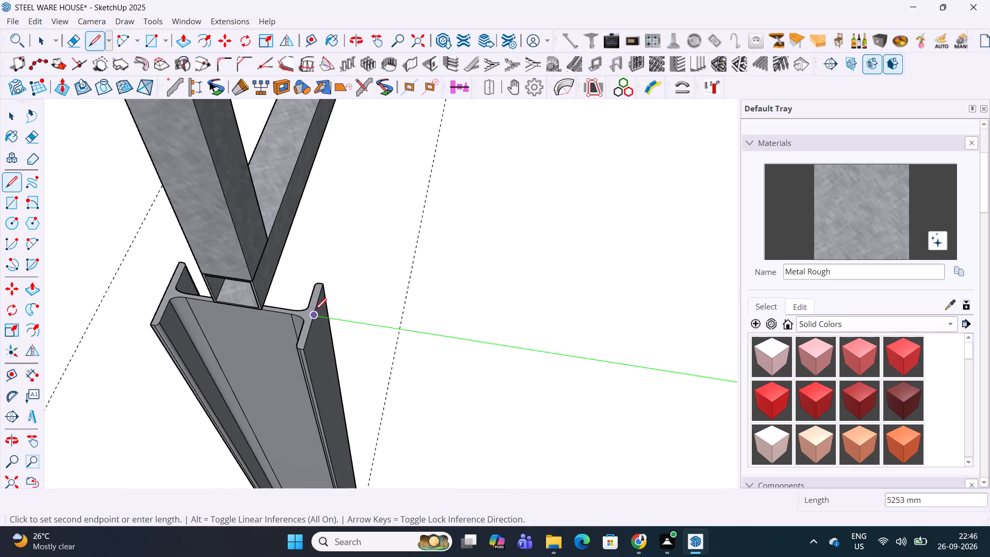
{"action": "left_click", "coordinate": [314, 314]}
{"action": "scroll", "coordinate": [314, 315], "scroll_direction": "down", "scroll_amount": 20}
{"action": "scroll", "coordinate": [314, 315], "scroll_direction": "down", "scroll_amount": 1}
{"action": "middle_click_drag", "start_coordinate": [479, 316], "coordinate": [427, 302], "text": "shift"}
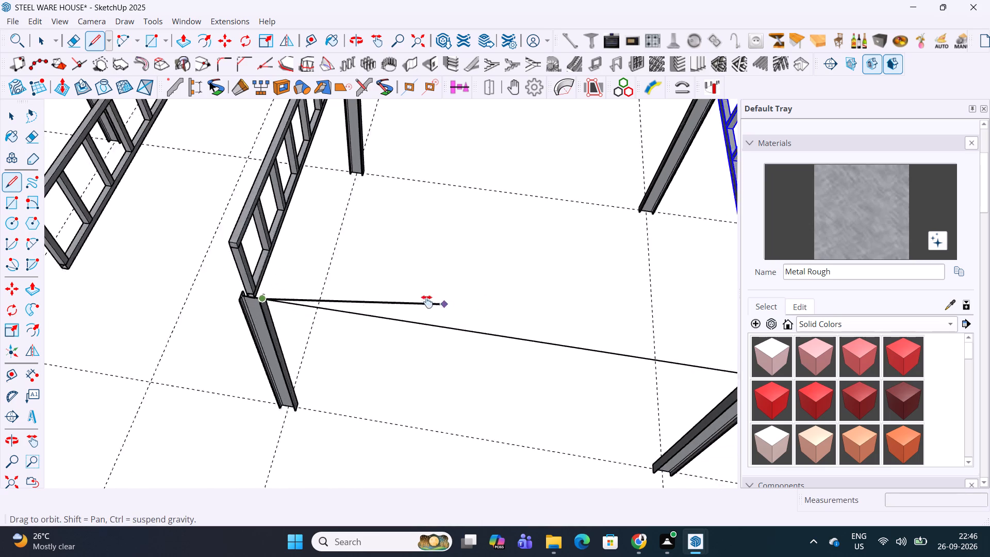
{"action": "middle_click_drag", "start_coordinate": [427, 302], "coordinate": [410, 276], "text": "shift"}
{"action": "key", "text": "Escape"}
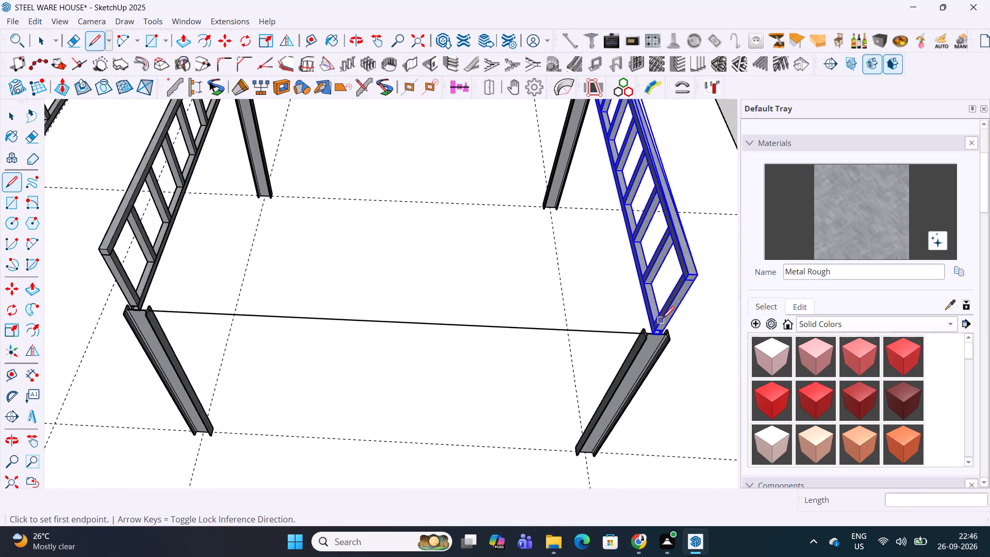
Copy the outermost shortened truss about 2752 mm inward to the middle of the reference line between the two end columns.
{"action": "key", "text": "space"}
{"action": "scroll", "coordinate": [664, 330], "scroll_direction": "up", "scroll_amount": 20}
{"action": "scroll", "coordinate": [664, 330], "scroll_direction": "up", "scroll_amount": 4}
{"action": "key", "text": "m"}
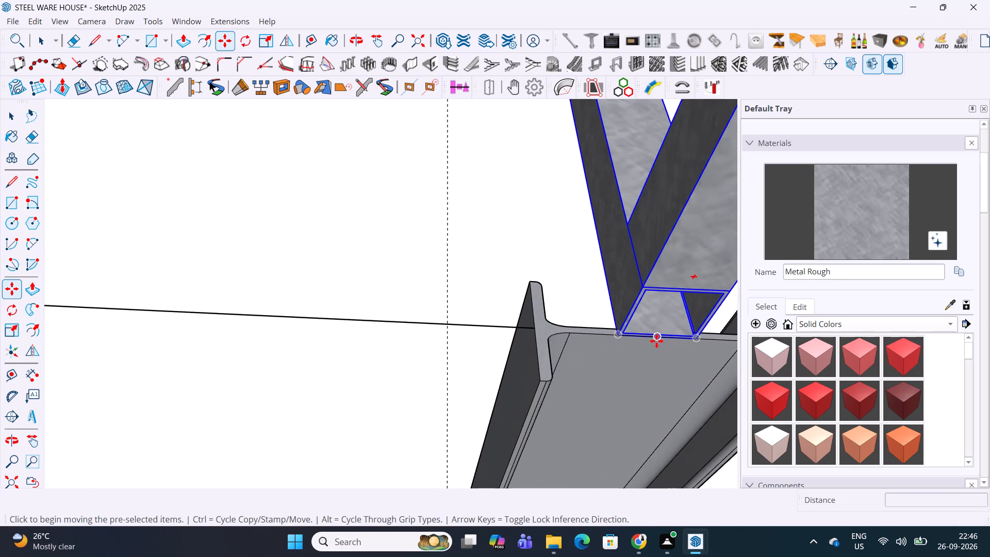
{"action": "scroll", "coordinate": [656, 341], "scroll_direction": "up", "scroll_amount": 11}
{"action": "left_click", "coordinate": [658, 332]}
{"action": "scroll", "coordinate": [658, 332], "scroll_direction": "down", "scroll_amount": 8}
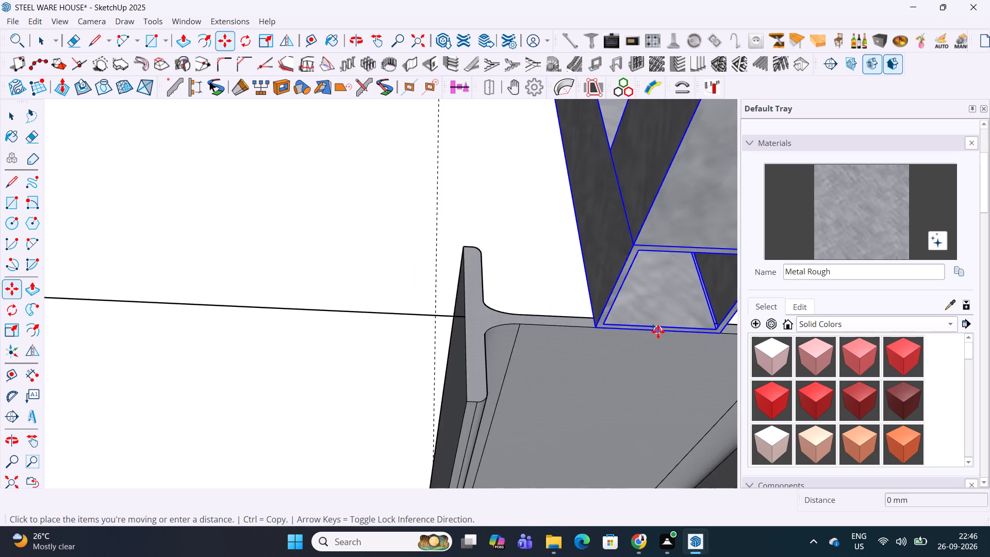
{"action": "scroll", "coordinate": [658, 332], "scroll_direction": "down", "scroll_amount": 20}
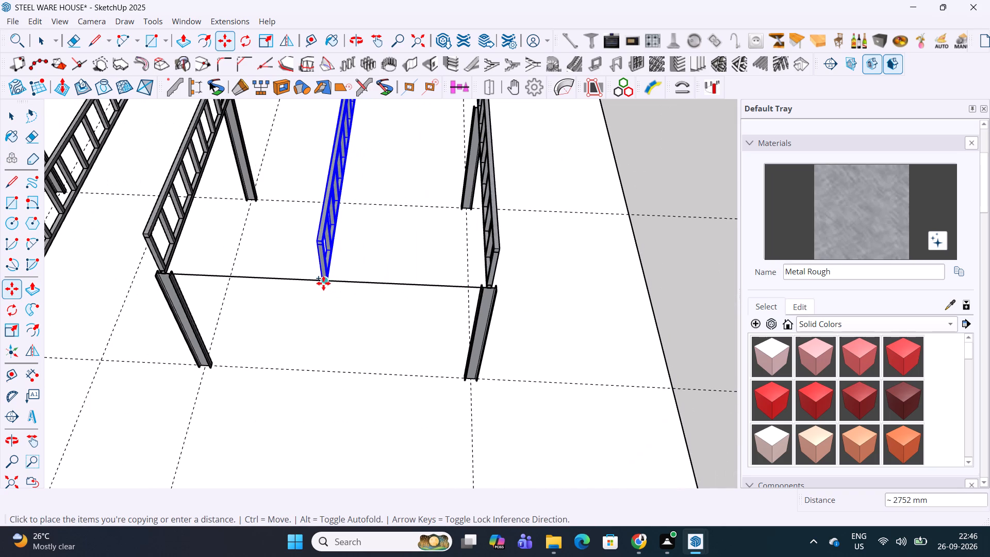
{"action": "left_click", "coordinate": [323, 283]}
{"action": "key", "text": "space"}
Delete the reference line between the two end columns.
{"action": "left_click", "coordinate": [367, 282]}
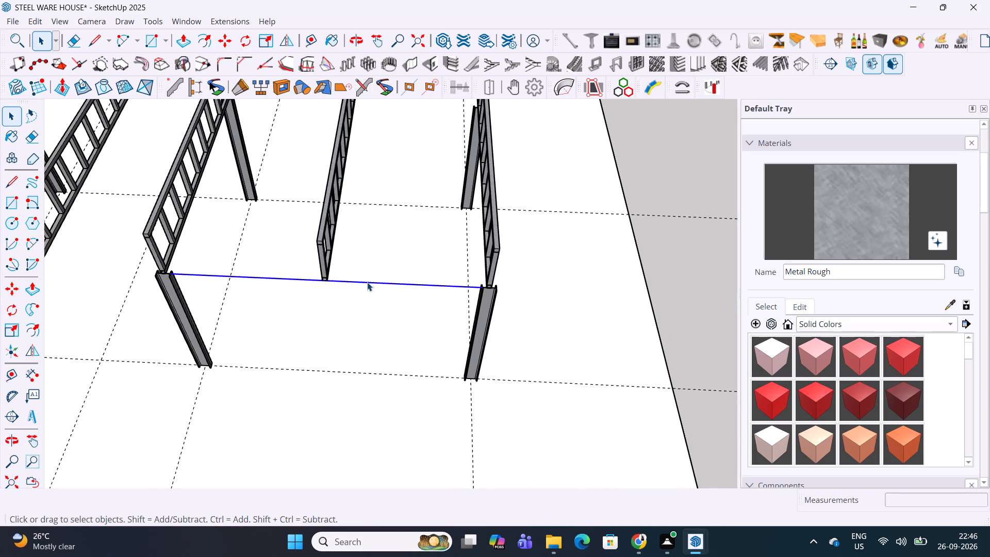
{"action": "key", "text": "Delete"}
{"action": "left_click", "coordinate": [718, 250]}
Check the whole frame from several angles and save the model.
{"action": "scroll", "coordinate": [449, 244], "scroll_direction": "down", "scroll_amount": 14}
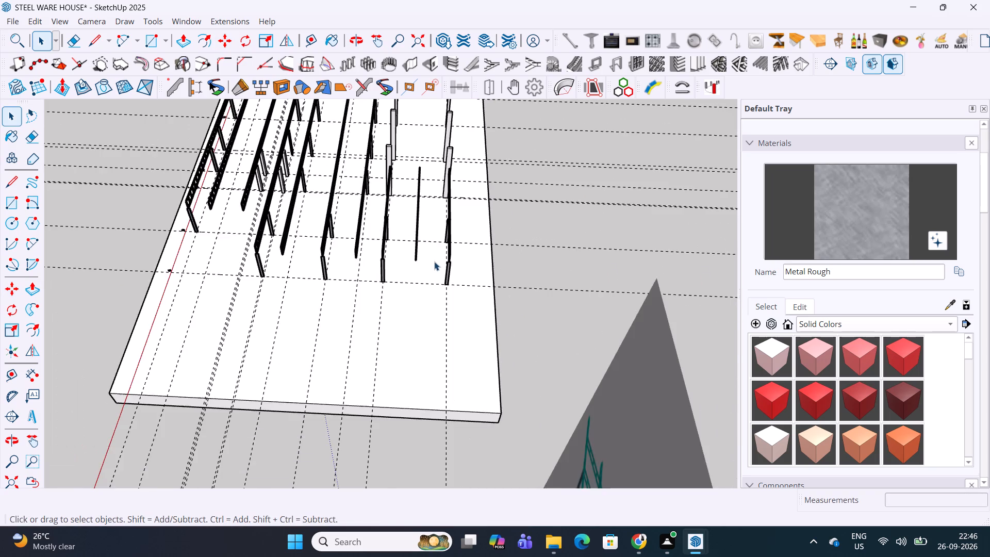
{"action": "middle_click_drag", "start_coordinate": [373, 221], "coordinate": [805, 69]}
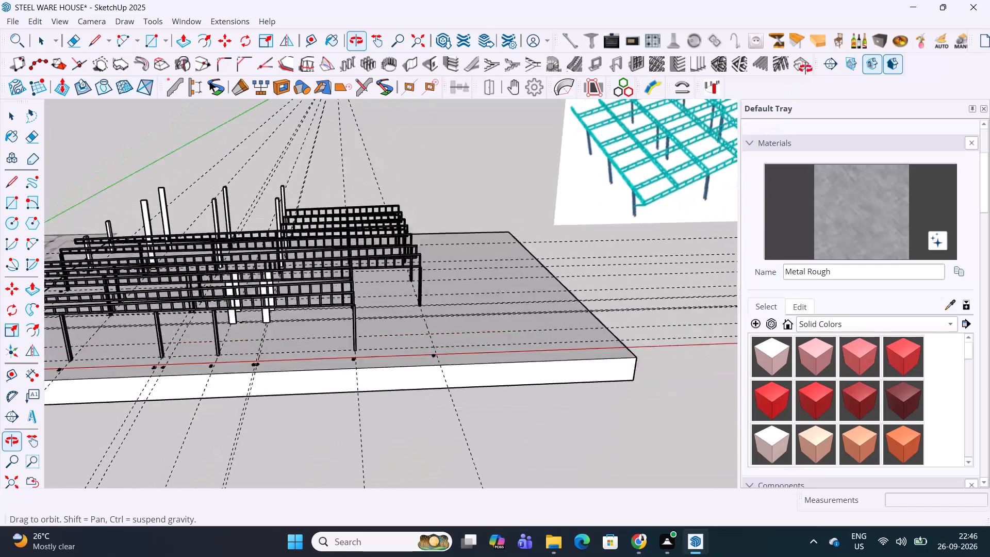
{"action": "middle_click_drag", "start_coordinate": [805, 69], "coordinate": [446, 159]}
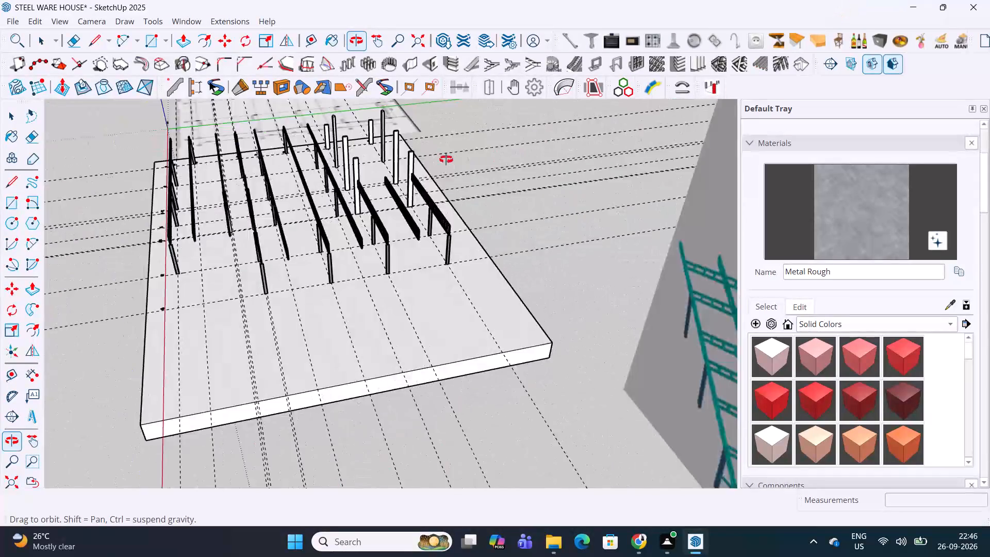
{"action": "middle_click_drag", "start_coordinate": [446, 159], "coordinate": [686, 104]}
{"action": "middle_click_drag", "start_coordinate": [288, 284], "coordinate": [373, 314]}
{"action": "middle_click_drag", "start_coordinate": [393, 320], "coordinate": [511, 292]}
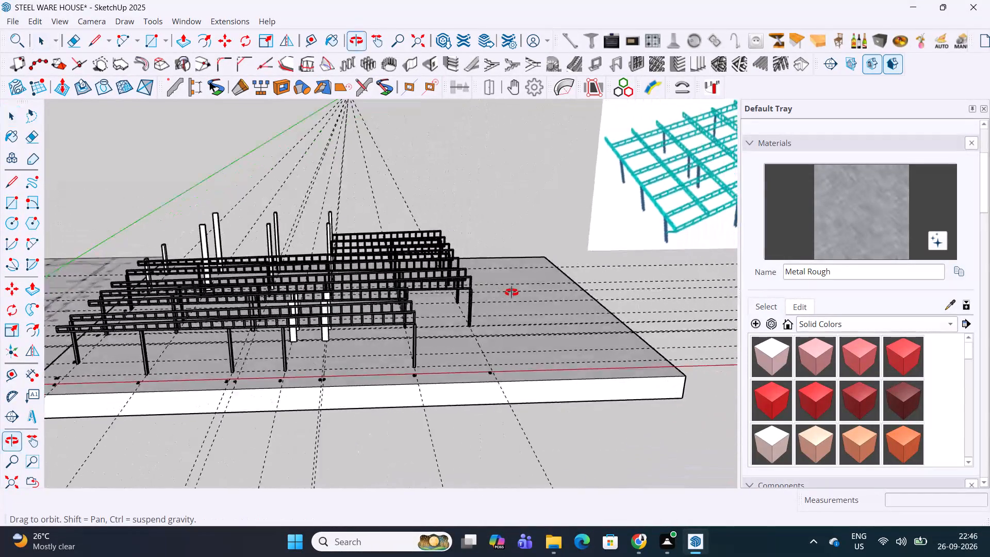
{"action": "middle_click_drag", "start_coordinate": [511, 292], "coordinate": [527, 289]}
{"action": "key", "text": "ctrl+s"}
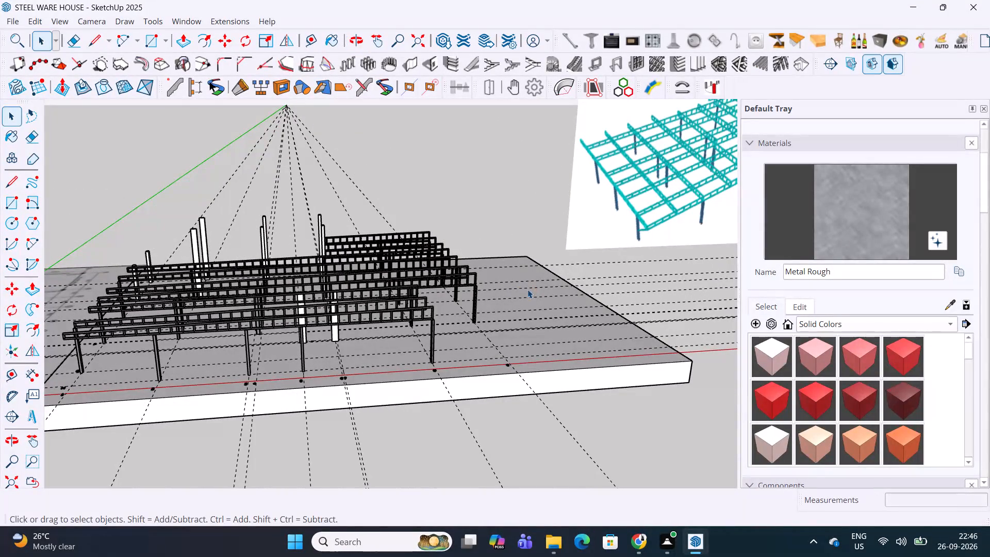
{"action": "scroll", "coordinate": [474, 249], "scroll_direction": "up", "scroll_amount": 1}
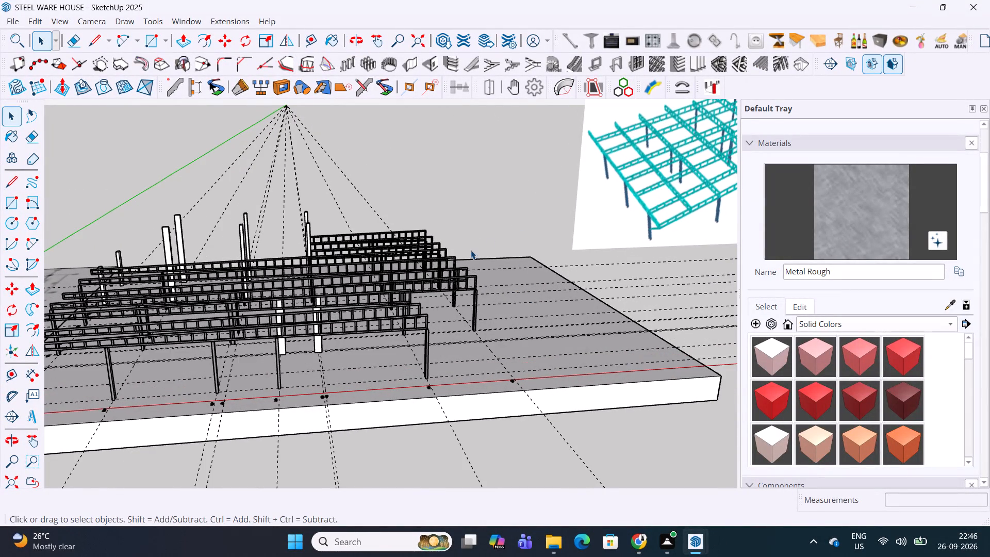
Compare the modelled frame with the reference 3D image, examining how members cross between the roof trusses.
{"action": "scroll", "coordinate": [434, 248], "scroll_direction": "up", "scroll_amount": 7}
{"action": "middle_click_drag", "start_coordinate": [489, 278], "coordinate": [96, 254]}
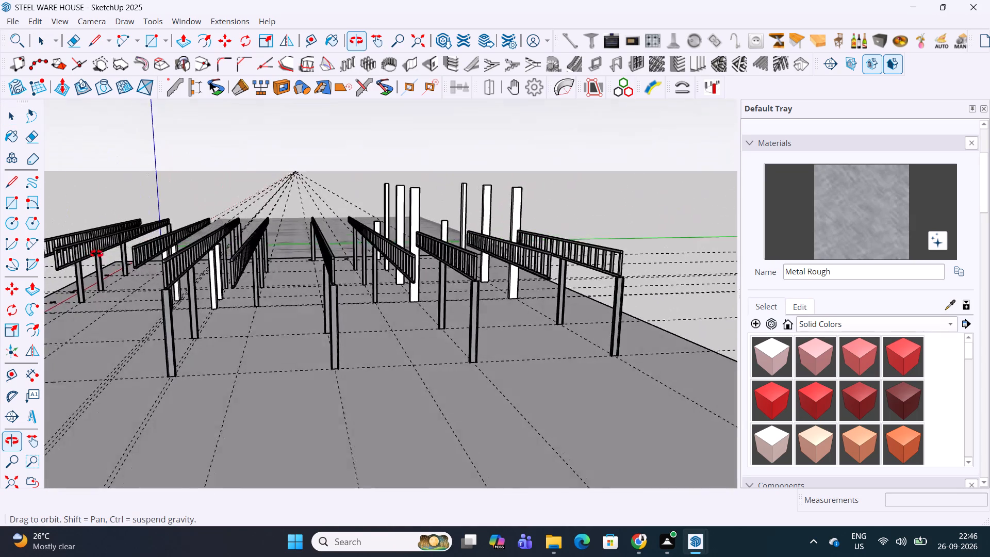
{"action": "middle_click_drag", "start_coordinate": [96, 254], "coordinate": [177, 257]}
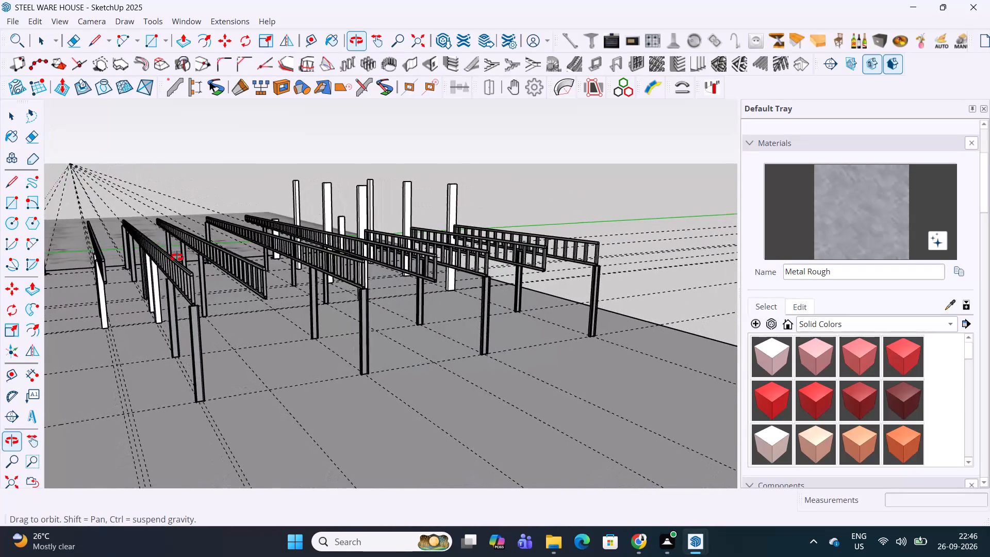
{"action": "middle_click_drag", "start_coordinate": [177, 257], "coordinate": [187, 257]}
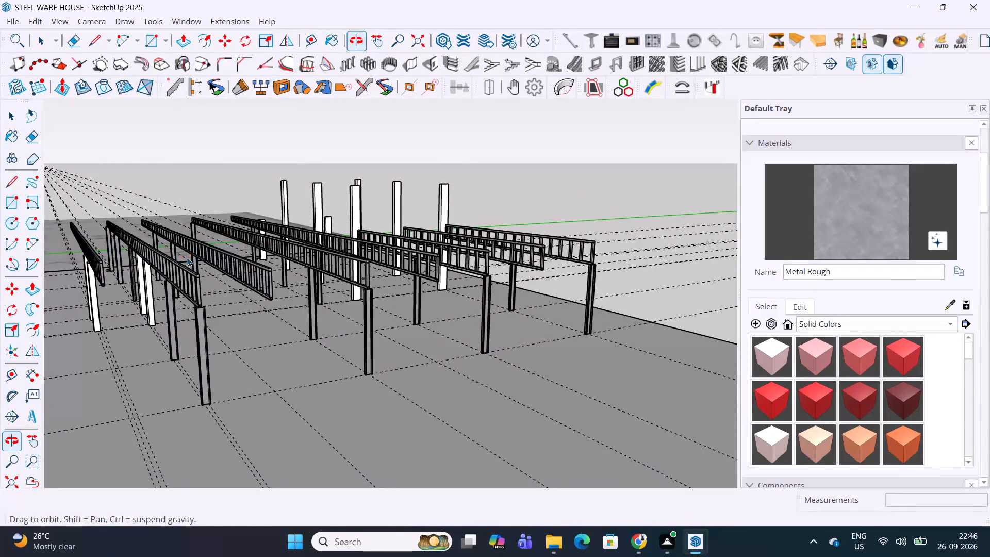
{"action": "scroll", "coordinate": [337, 374], "scroll_direction": "down", "scroll_amount": 7}
{"action": "scroll", "coordinate": [369, 307], "scroll_direction": "down", "scroll_amount": 7}
{"action": "scroll", "coordinate": [649, 277], "scroll_direction": "up", "scroll_amount": 5}
{"action": "middle_click_drag", "start_coordinate": [671, 269], "coordinate": [344, 266], "text": "shift"}
{"action": "middle_click_drag", "start_coordinate": [414, 282], "coordinate": [473, 252]}
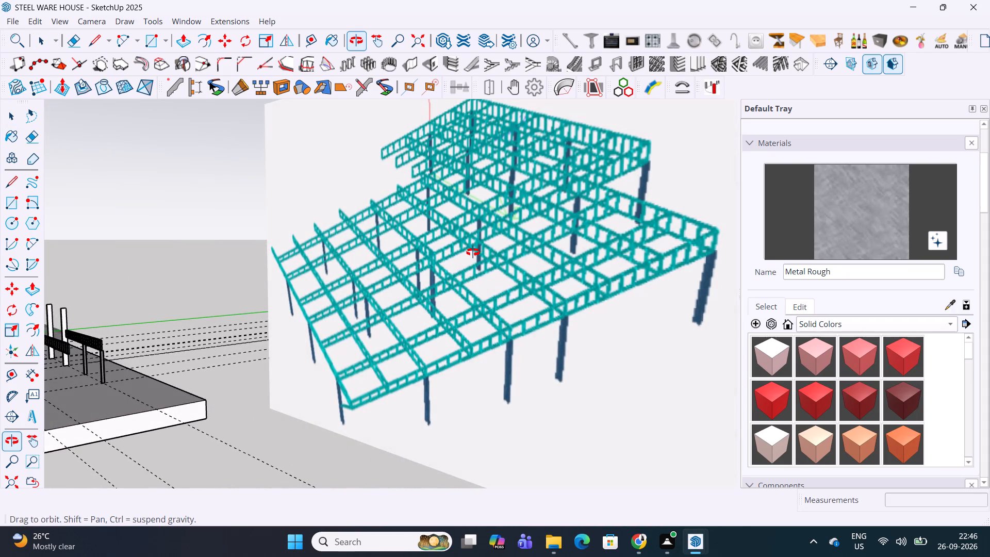
{"action": "middle_click_drag", "start_coordinate": [473, 252], "coordinate": [427, 263]}
{"action": "middle_click_drag", "start_coordinate": [297, 255], "coordinate": [318, 254], "text": "shift"}
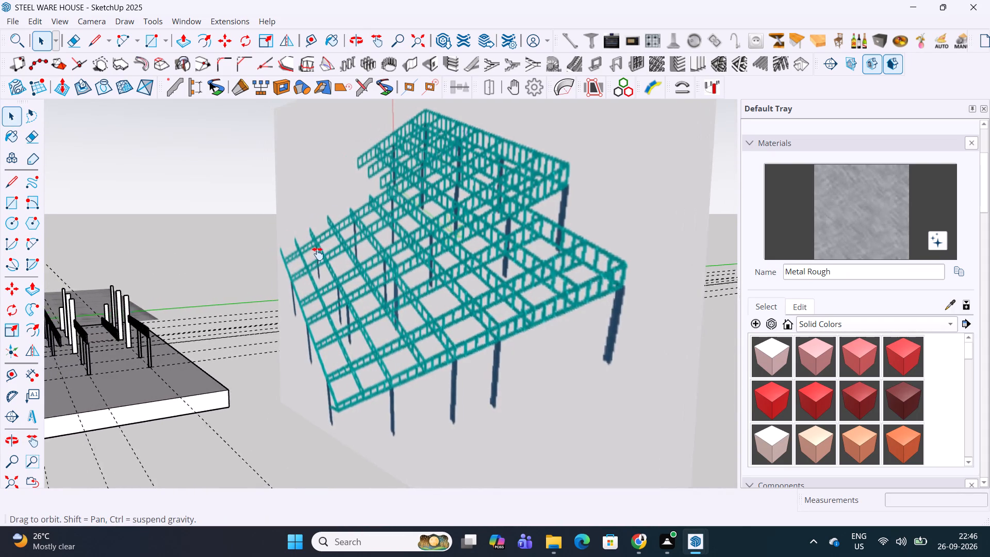
{"action": "middle_click_drag", "start_coordinate": [318, 254], "coordinate": [372, 318], "text": "shift"}
{"action": "middle_click_drag", "start_coordinate": [198, 313], "coordinate": [299, 282]}
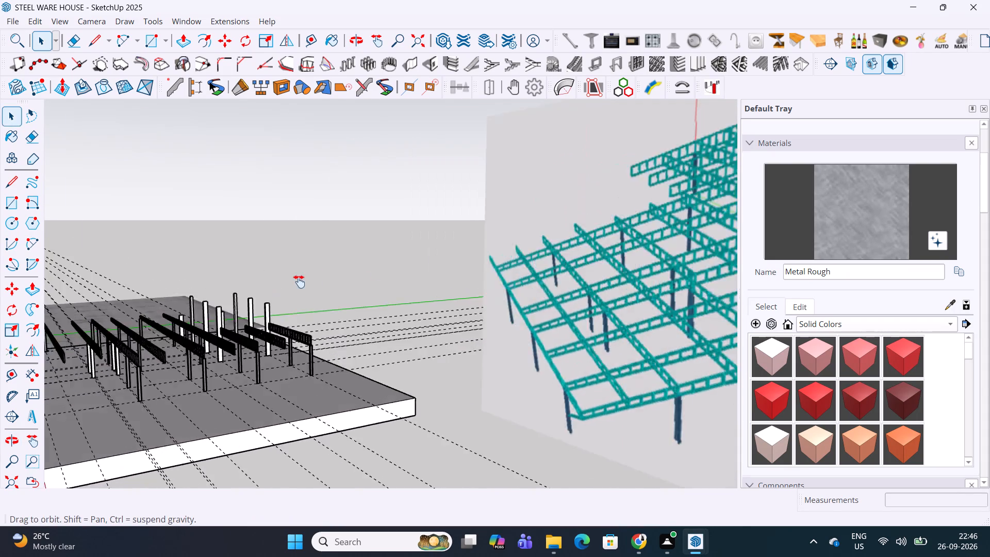
{"action": "middle_click_drag", "start_coordinate": [299, 282], "coordinate": [518, 256]}
{"action": "middle_click_drag", "start_coordinate": [531, 332], "coordinate": [370, 330]}
Draw an 80 by 80 mm rectangle flat on the corner column's top, beside the end of the truss's bottom chord.
{"action": "scroll", "coordinate": [278, 323], "scroll_direction": "up", "scroll_amount": 4}
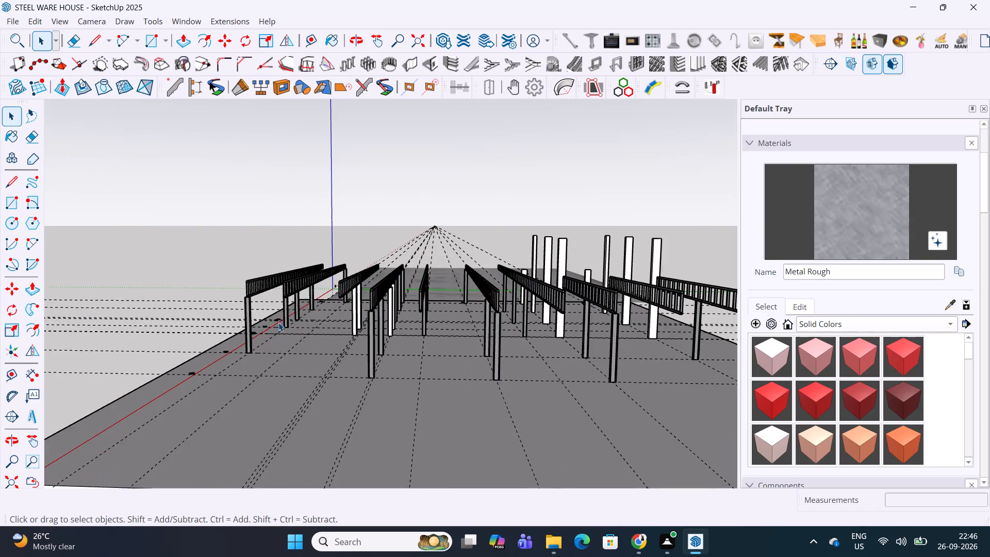
{"action": "scroll", "coordinate": [355, 314], "scroll_direction": "up", "scroll_amount": 3}
{"action": "middle_click_drag", "start_coordinate": [437, 308], "coordinate": [312, 308]}
{"action": "middle_click_drag", "start_coordinate": [301, 307], "coordinate": [350, 311]}
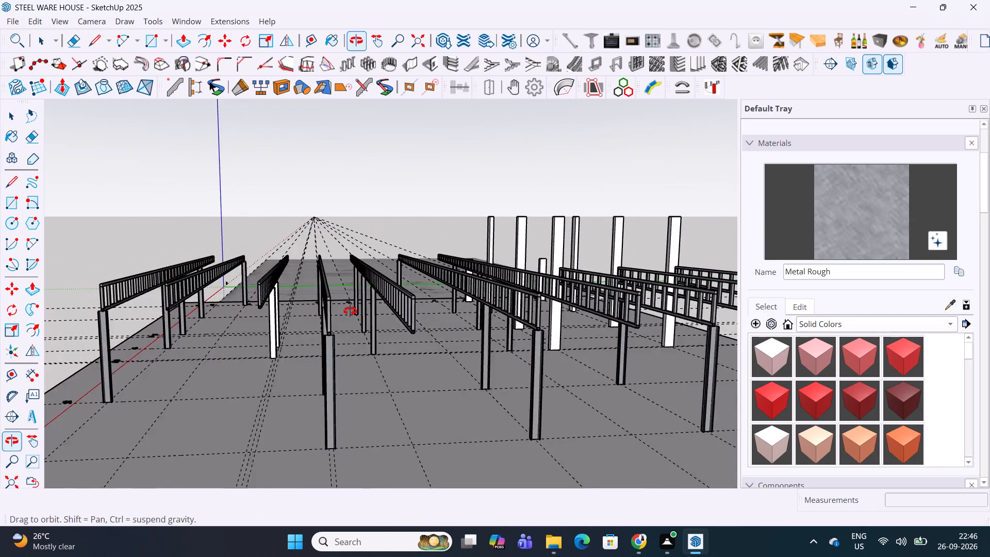
{"action": "middle_click_drag", "start_coordinate": [350, 311], "coordinate": [367, 314]}
{"action": "scroll", "coordinate": [431, 354], "scroll_direction": "up", "scroll_amount": 11}
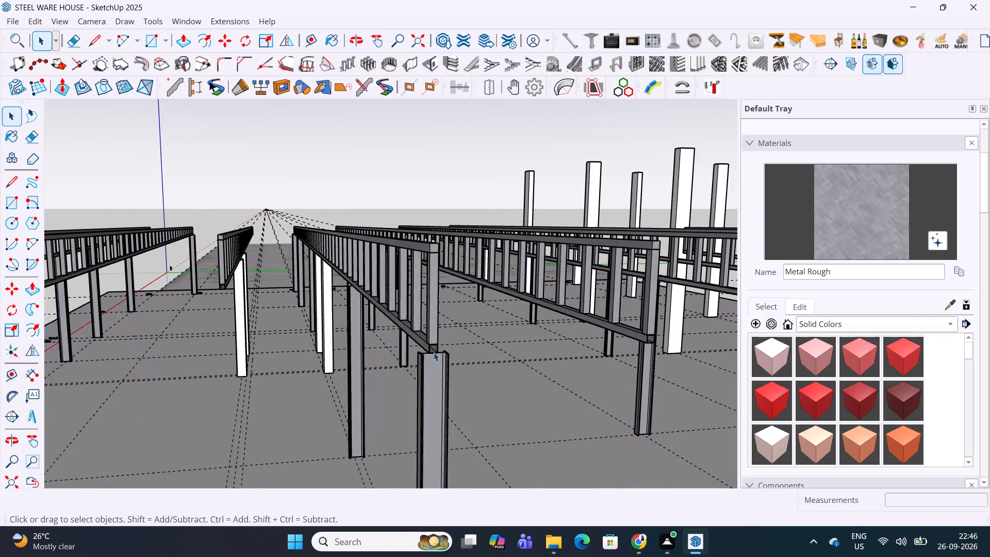
{"action": "scroll", "coordinate": [434, 352], "scroll_direction": "up", "scroll_amount": 16}
{"action": "scroll", "coordinate": [401, 351], "scroll_direction": "down", "scroll_amount": 6}
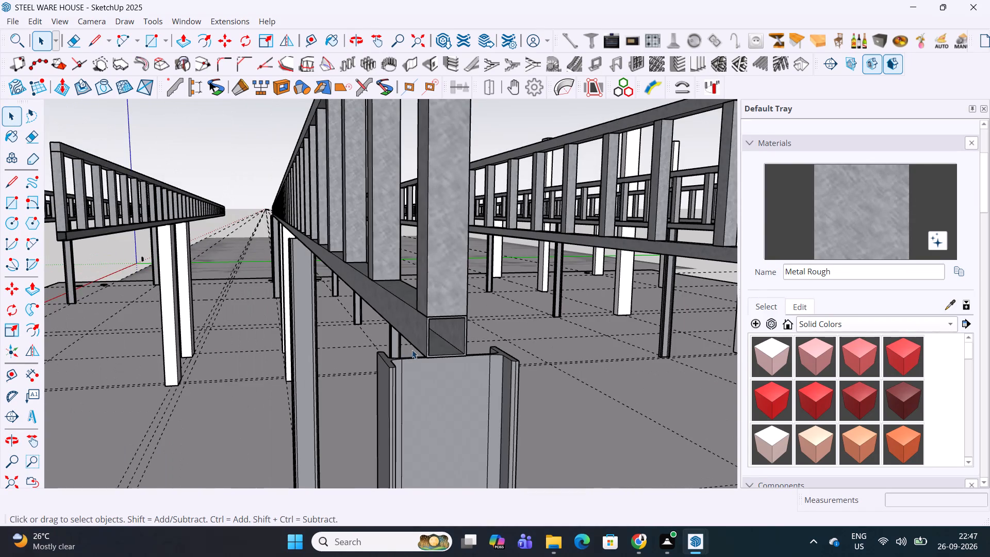
{"action": "middle_click_drag", "start_coordinate": [442, 342], "coordinate": [547, 443]}
{"action": "scroll", "coordinate": [426, 321], "scroll_direction": "up", "scroll_amount": 10}
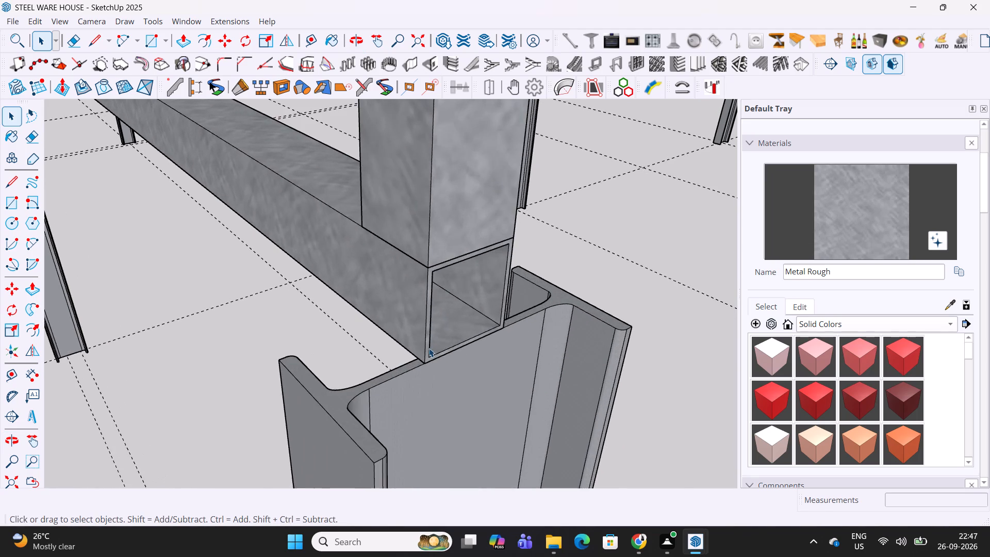
{"action": "scroll", "coordinate": [429, 348], "scroll_direction": "up", "scroll_amount": 7}
{"action": "key", "text": "r"}
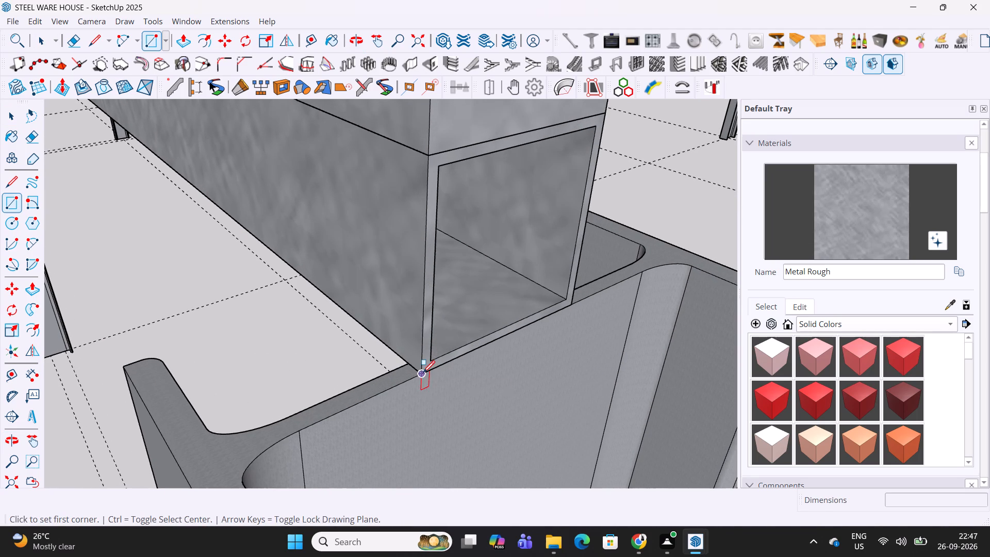
{"action": "left_click", "coordinate": [379, 386]}
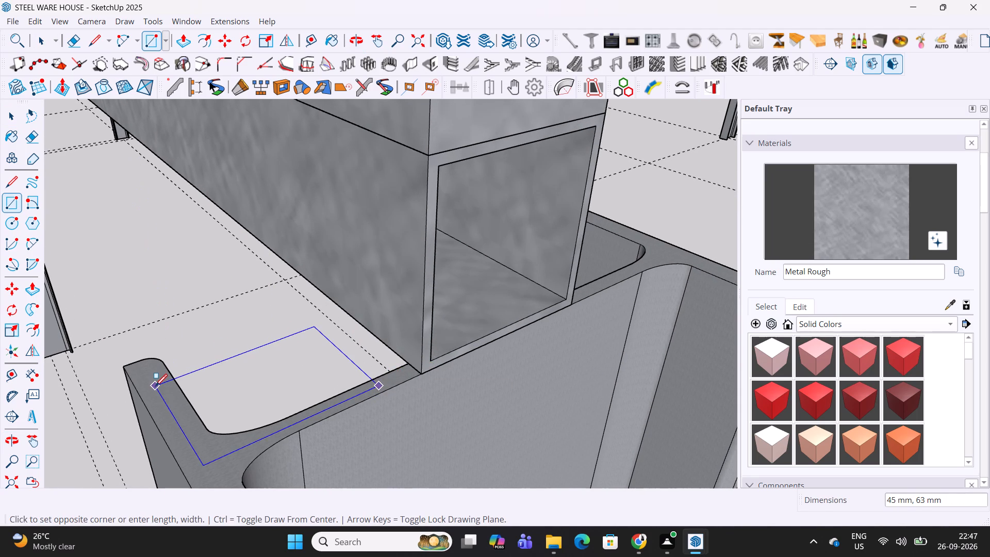
{"action": "type", "text": "80"}
{"action": "type", "text": ",80"}
{"action": "key", "text": "Return"}
Draw an 80 by 80 mm rectangle on the side of the truss's bottom chord end, directly below its end post.
{"action": "scroll", "coordinate": [283, 333], "scroll_direction": "down", "scroll_amount": 5}
{"action": "middle_click_drag", "start_coordinate": [284, 334], "coordinate": [226, 348]}
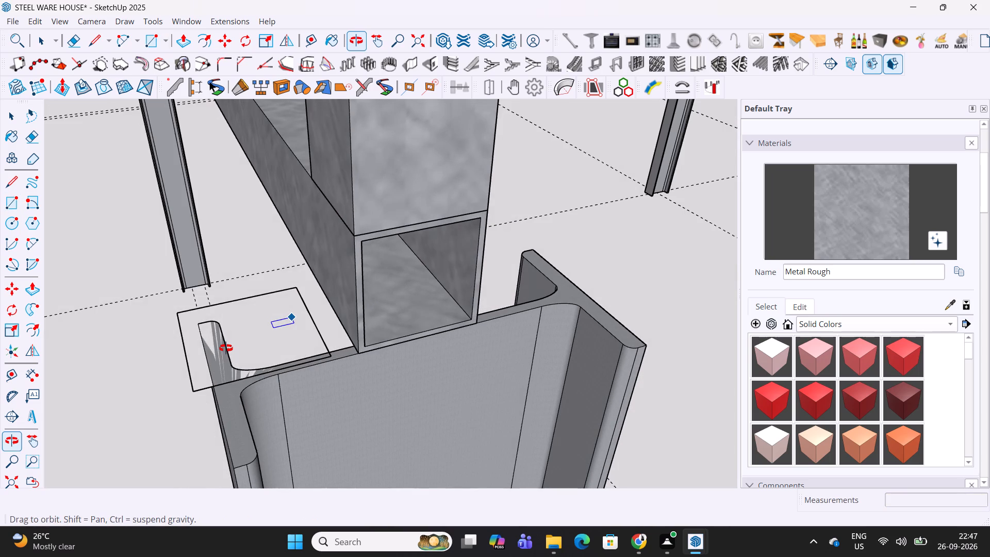
{"action": "middle_click_drag", "start_coordinate": [226, 348], "coordinate": [230, 346]}
{"action": "middle_click_drag", "start_coordinate": [306, 314], "coordinate": [605, 279]}
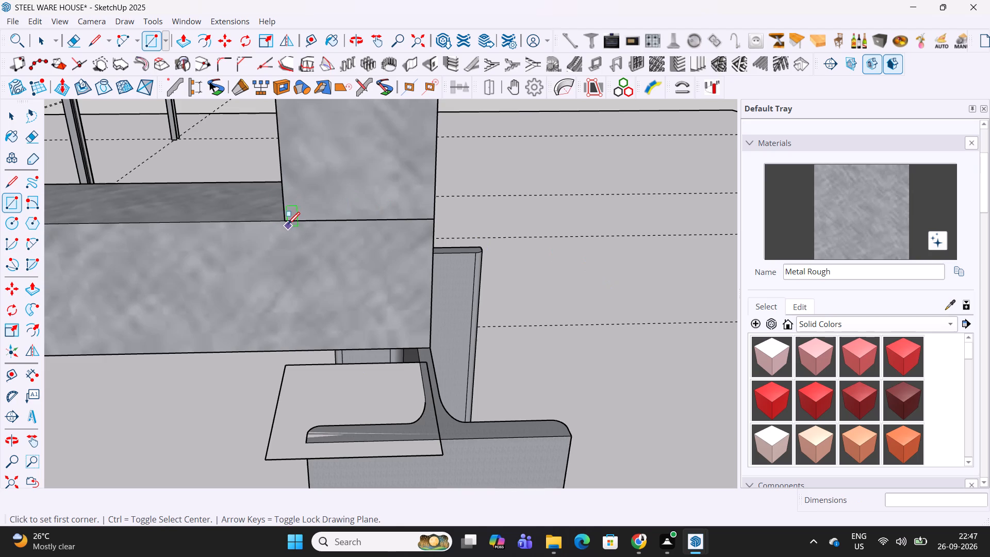
{"action": "left_click", "coordinate": [287, 221]}
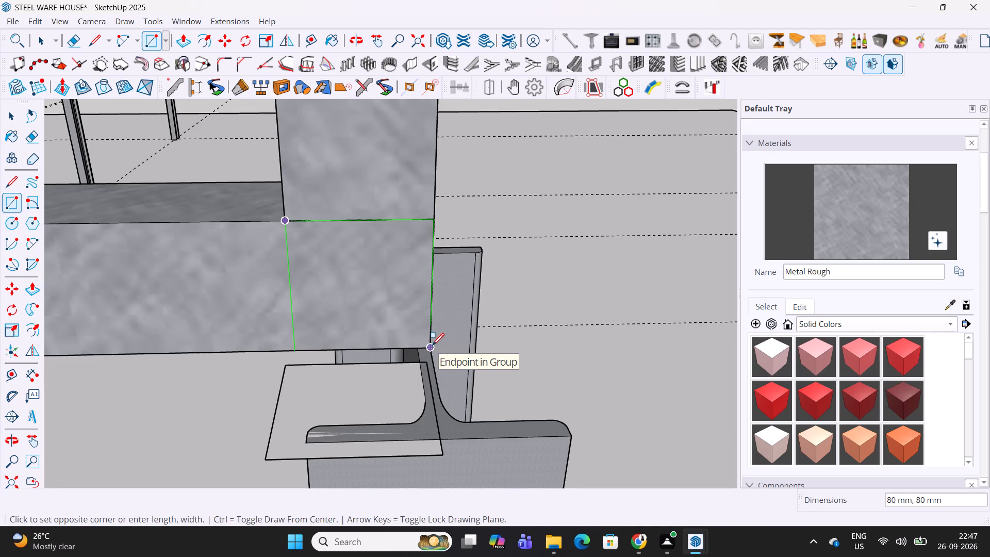
{"action": "left_click", "coordinate": [432, 347]}
{"action": "key", "text": "space"}
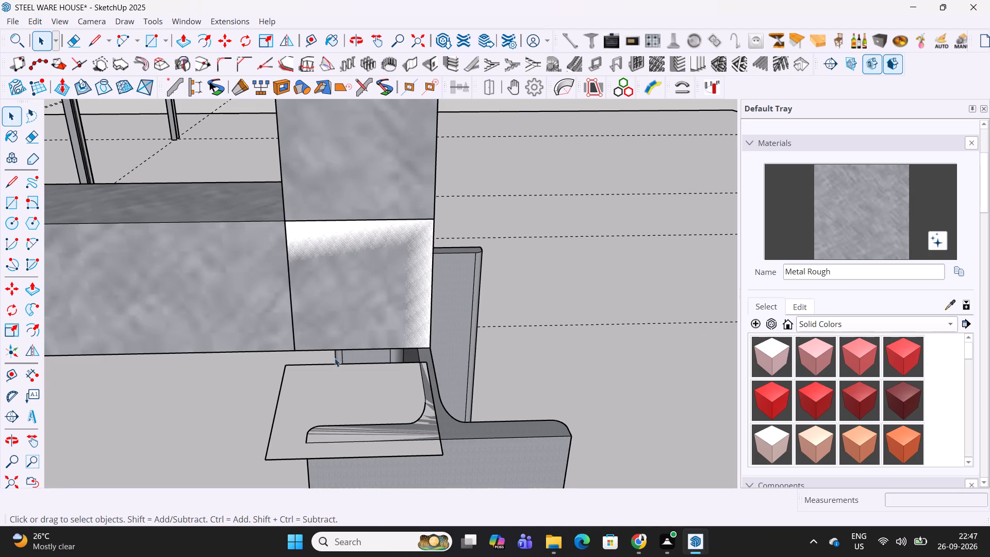
Extrude the square on the chord side about 16119 mm across the truss ends to the outermost shortened truss.
{"action": "middle_click_drag", "start_coordinate": [378, 323], "coordinate": [283, 320]}
{"action": "key", "text": "p"}
{"action": "left_click", "coordinate": [369, 304]}
{"action": "scroll", "coordinate": [474, 244], "scroll_direction": "down", "scroll_amount": 6}
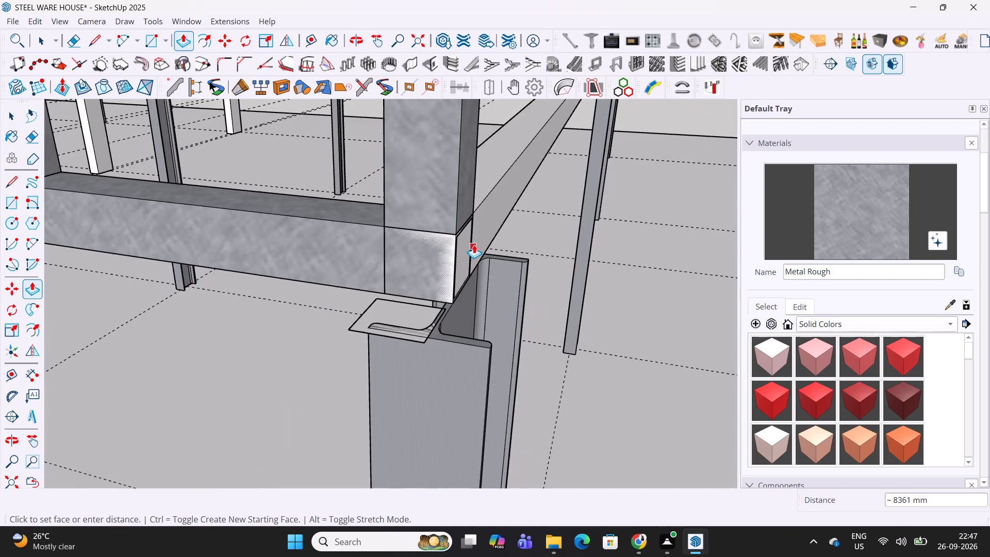
{"action": "scroll", "coordinate": [474, 244], "scroll_direction": "down", "scroll_amount": 12}
{"action": "middle_click_drag", "start_coordinate": [612, 146], "coordinate": [555, 250]}
{"action": "scroll", "coordinate": [516, 224], "scroll_direction": "up", "scroll_amount": 2}
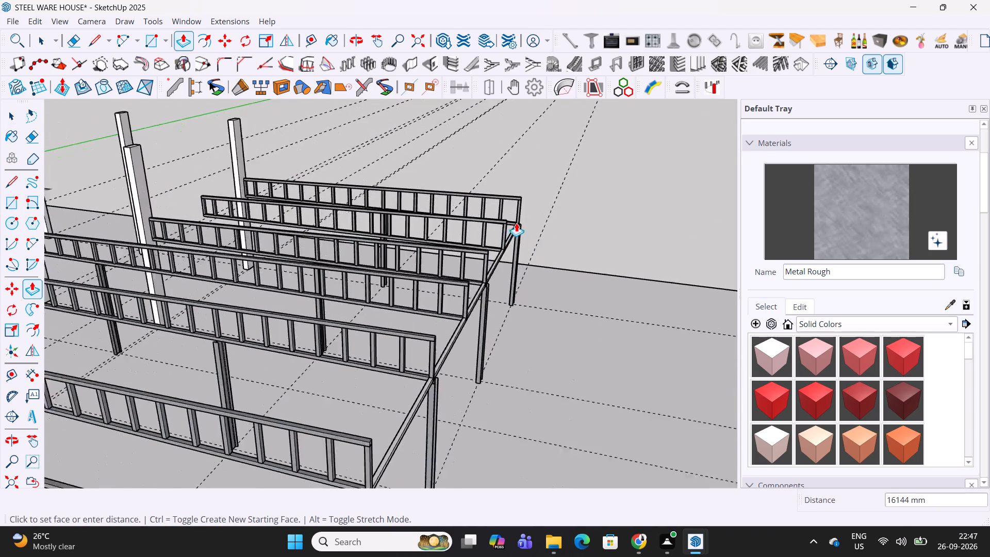
{"action": "scroll", "coordinate": [516, 223], "scroll_direction": "up", "scroll_amount": 9}
{"action": "middle_click_drag", "start_coordinate": [520, 230], "coordinate": [234, 254]}
{"action": "scroll", "coordinate": [525, 297], "scroll_direction": "up", "scroll_amount": 5}
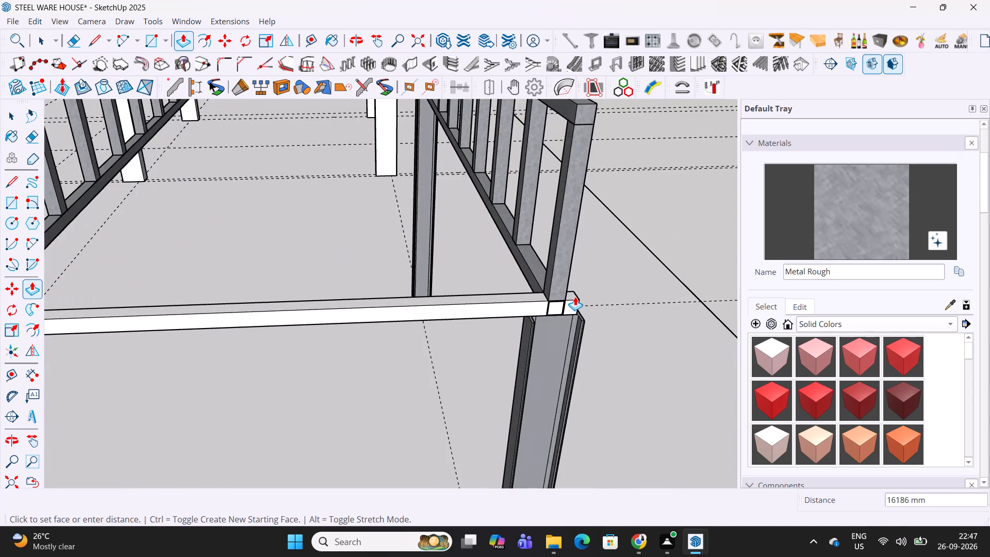
{"action": "scroll", "coordinate": [575, 297], "scroll_direction": "up", "scroll_amount": 4}
{"action": "middle_click_drag", "start_coordinate": [575, 300], "coordinate": [356, 275]}
{"action": "scroll", "coordinate": [551, 364], "scroll_direction": "up", "scroll_amount": 5}
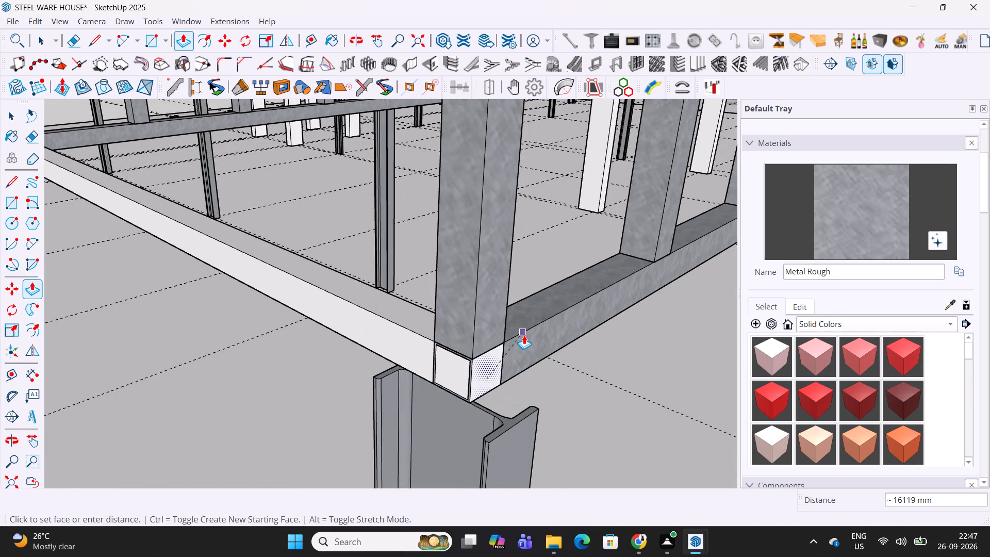
{"action": "left_click", "coordinate": [524, 335]}
Make the whole extruded bottom edge beam into a group.
{"action": "key", "text": "space"}
{"action": "triple_click", "coordinate": [418, 338]}
{"action": "left_click", "coordinate": [417, 338]}
{"action": "right_click", "coordinate": [417, 338]}
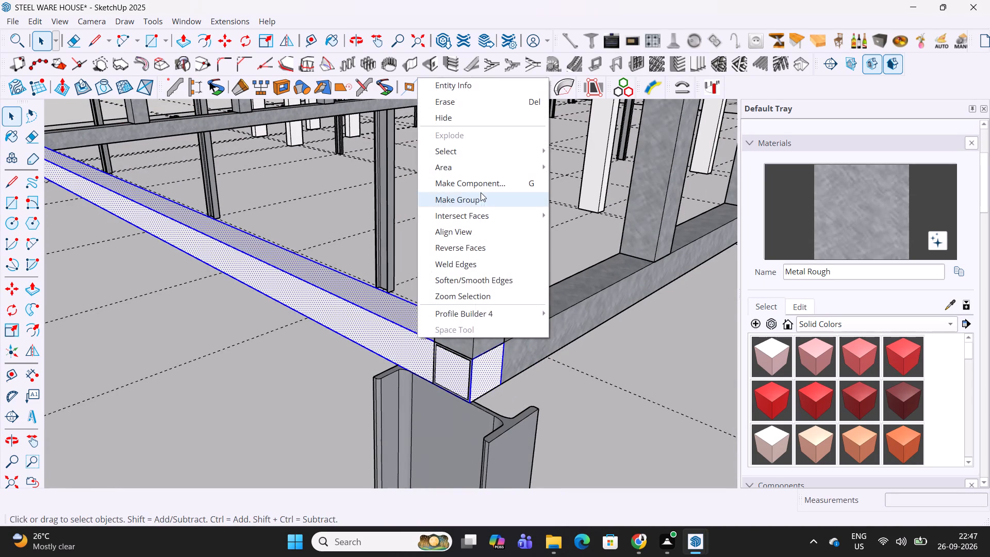
{"action": "left_click", "coordinate": [480, 192]}
{"action": "left_click", "coordinate": [195, 407]}
Copy the bottom edge beam straight up to the top corner of the end truss, level with the top chords.
{"action": "scroll", "coordinate": [525, 325], "scroll_direction": "down", "scroll_amount": 20}
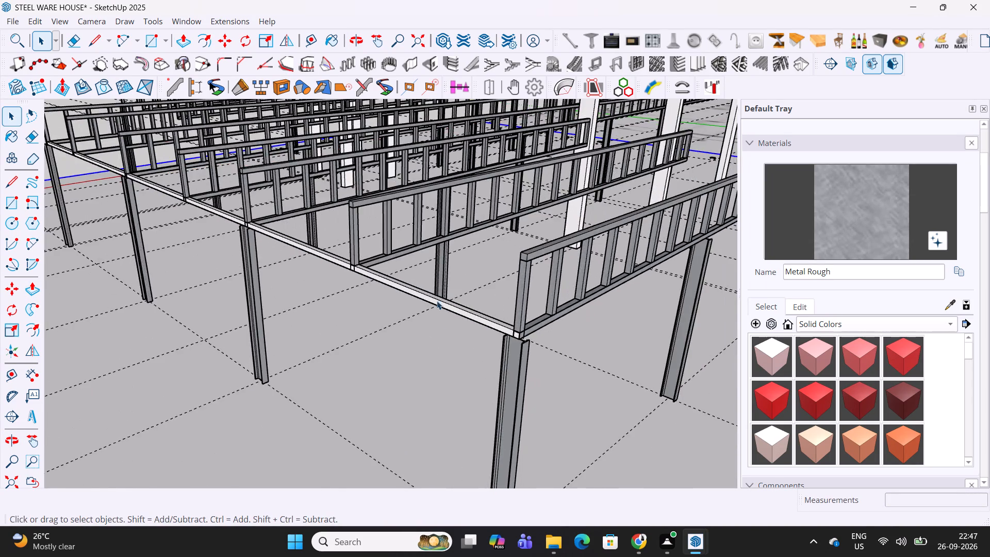
{"action": "middle_click_drag", "start_coordinate": [437, 301], "coordinate": [498, 296]}
{"action": "scroll", "coordinate": [526, 302], "scroll_direction": "up", "scroll_amount": 10}
{"action": "left_click", "coordinate": [574, 319]}
{"action": "middle_click_drag", "start_coordinate": [589, 317], "coordinate": [477, 300]}
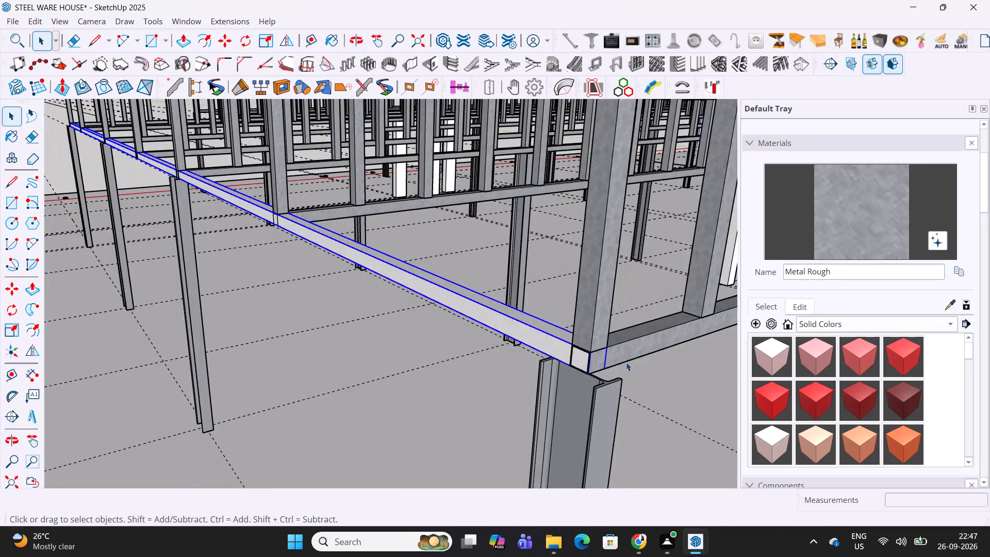
{"action": "scroll", "coordinate": [641, 367], "scroll_direction": "up", "scroll_amount": 2}
{"action": "key", "text": "m"}
{"action": "left_click", "coordinate": [600, 260]}
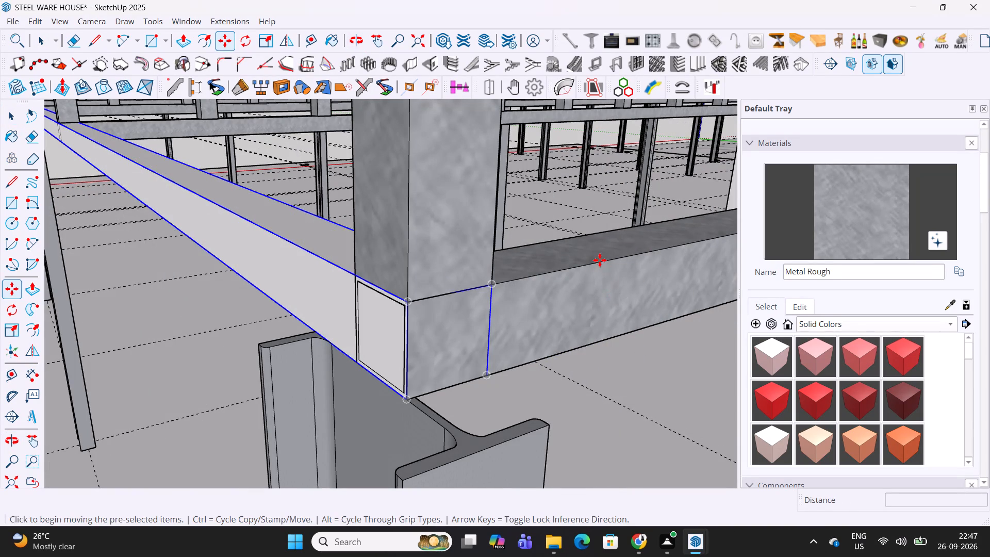
{"action": "key", "text": "Escape"}
{"action": "left_click", "coordinate": [408, 302]}
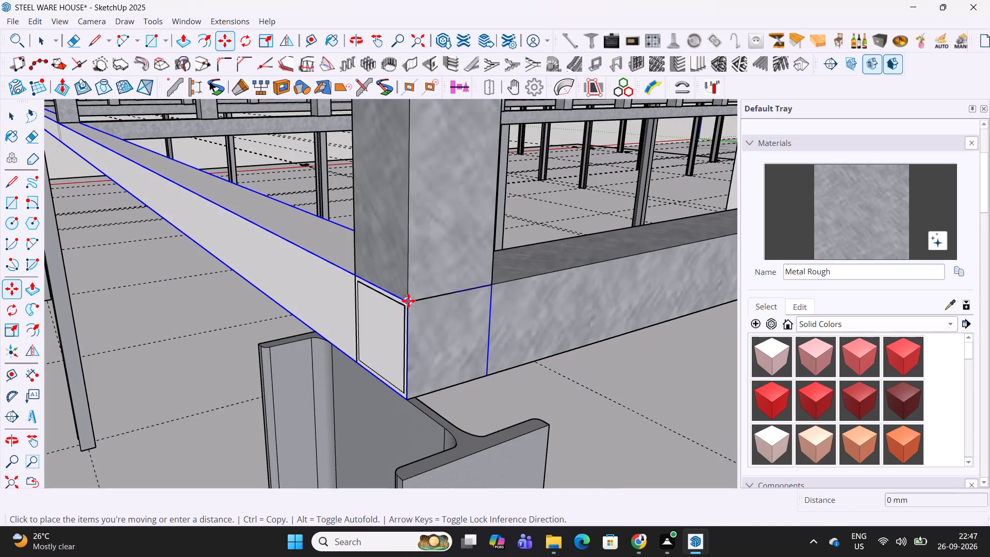
{"action": "scroll", "coordinate": [408, 301], "scroll_direction": "down", "scroll_amount": 18}
{"action": "middle_click_drag", "start_coordinate": [416, 183], "coordinate": [434, 419]}
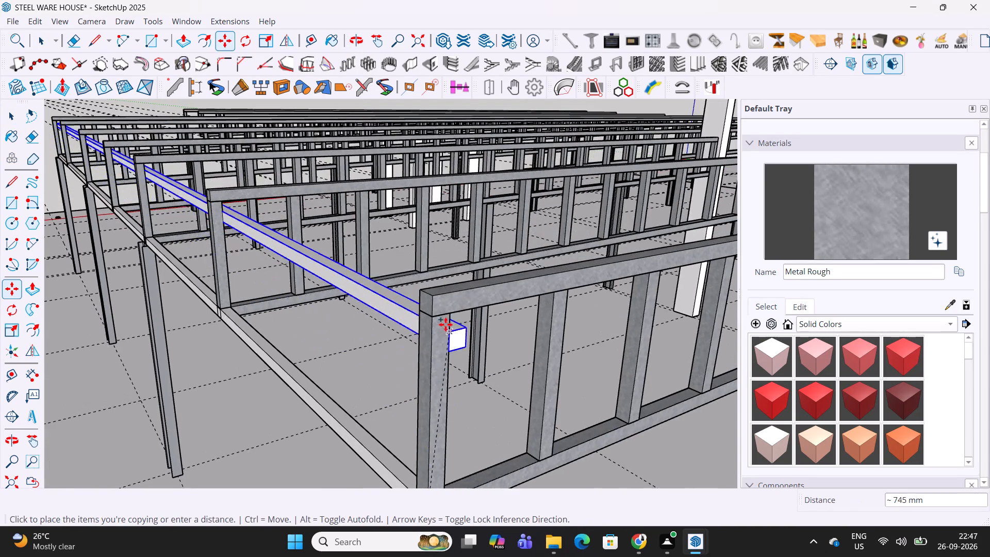
{"action": "scroll", "coordinate": [446, 313], "scroll_direction": "up", "scroll_amount": 4}
{"action": "left_click", "coordinate": [425, 289]}
Inspect the upper and lower edge beams along the truss ends and their alignment with the end posts.
{"action": "scroll", "coordinate": [425, 289], "scroll_direction": "down", "scroll_amount": 12}
{"action": "scroll", "coordinate": [301, 260], "scroll_direction": "down", "scroll_amount": 4}
{"action": "middle_click_drag", "start_coordinate": [256, 252], "coordinate": [542, 239]}
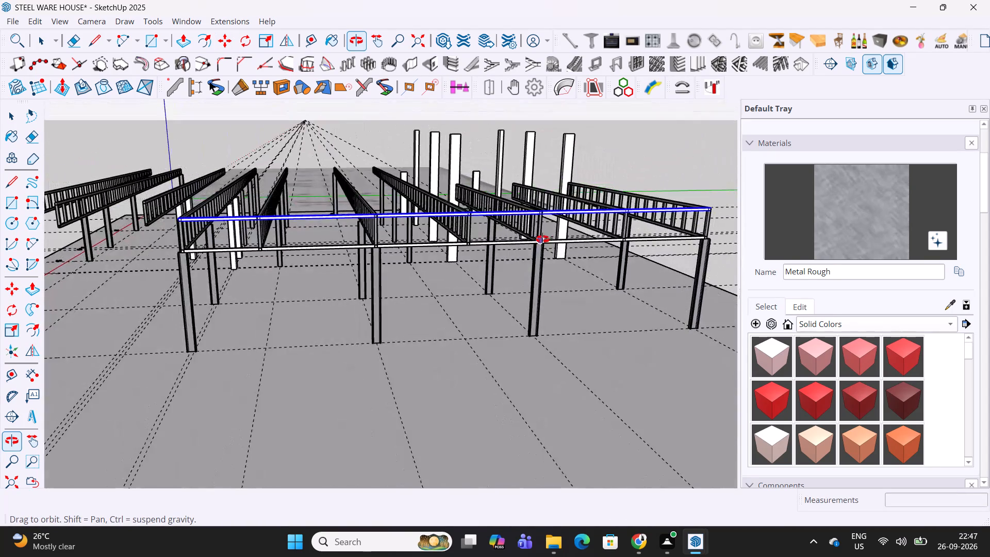
{"action": "middle_click_drag", "start_coordinate": [542, 239], "coordinate": [600, 228]}
{"action": "middle_click_drag", "start_coordinate": [357, 219], "coordinate": [346, 283], "text": "shift"}
{"action": "key", "text": "space"}
{"action": "left_click", "coordinate": [507, 154]}
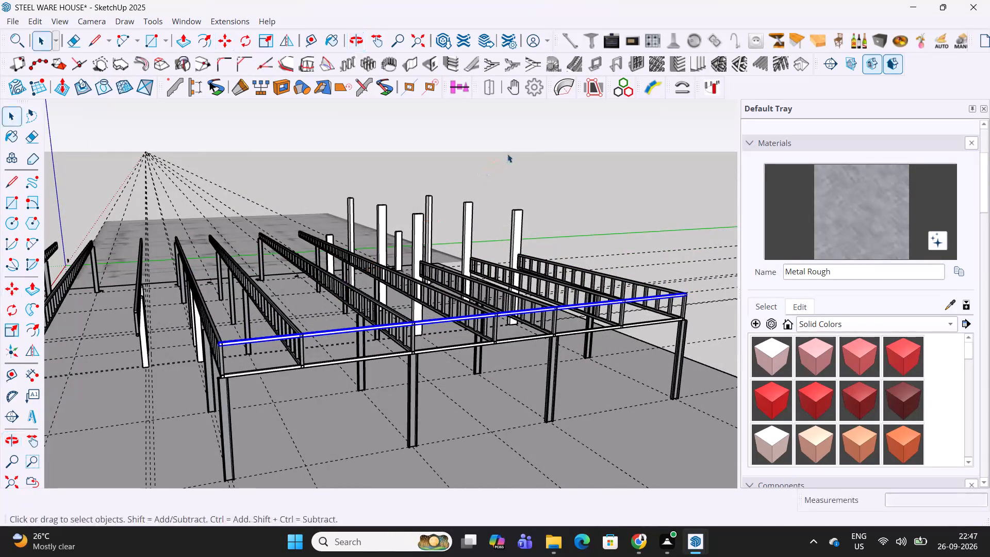
{"action": "scroll", "coordinate": [251, 376], "scroll_direction": "up", "scroll_amount": 9}
{"action": "left_click", "coordinate": [233, 367]}
{"action": "scroll", "coordinate": [219, 252], "scroll_direction": "up", "scroll_amount": 2}
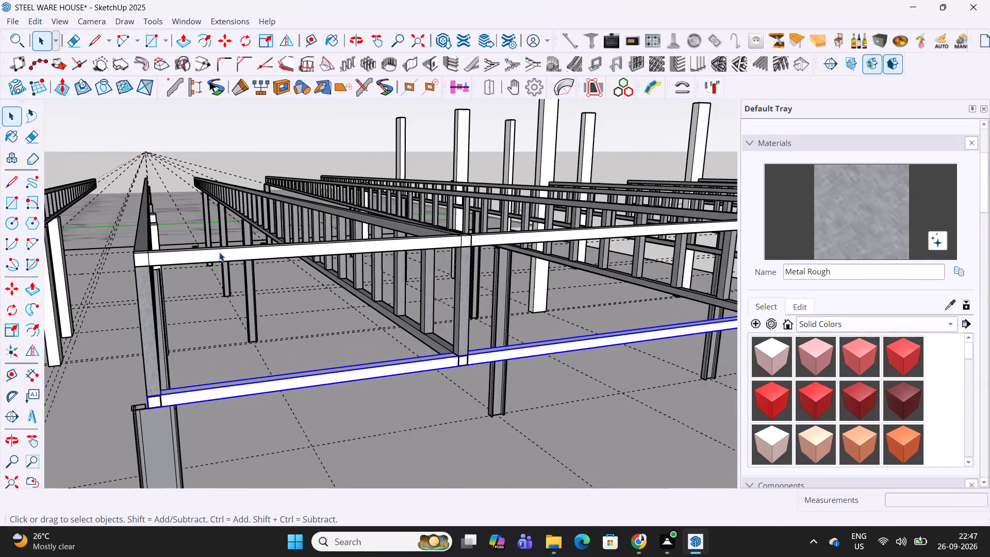
{"action": "left_click", "coordinate": [219, 252]}
{"action": "middle_click_drag", "start_coordinate": [212, 268], "coordinate": [226, 264]}
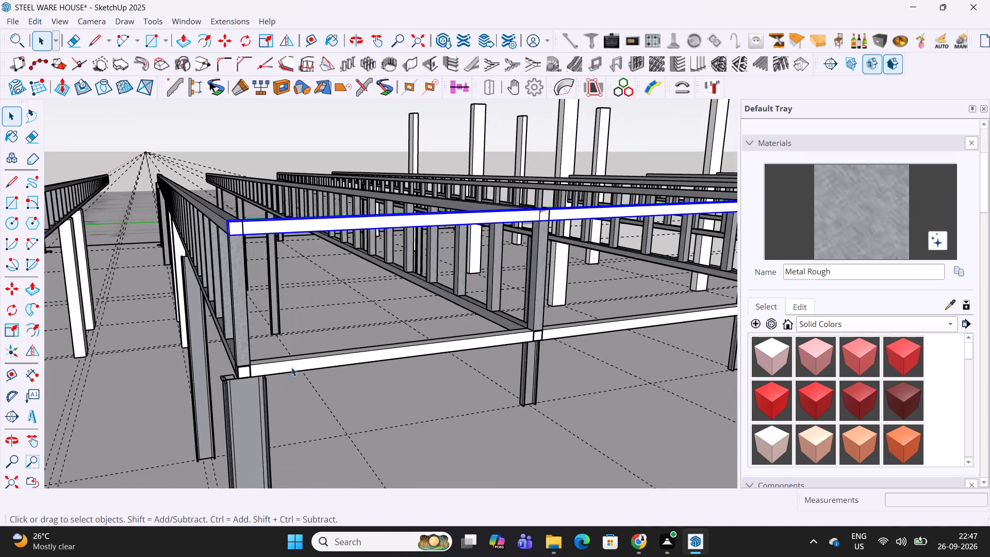
{"action": "middle_click_drag", "start_coordinate": [317, 369], "coordinate": [263, 437]}
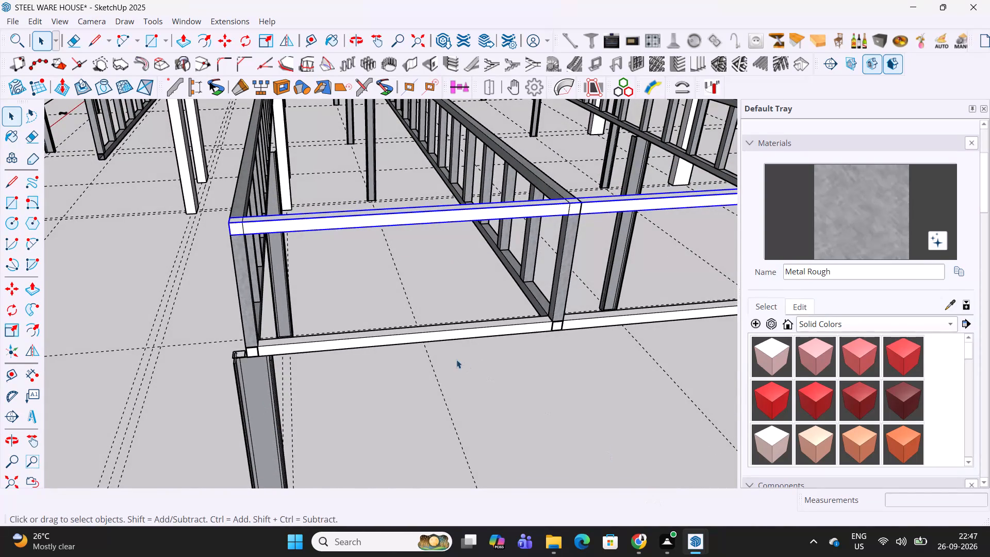
{"action": "scroll", "coordinate": [456, 359], "scroll_direction": "down", "scroll_amount": 12}
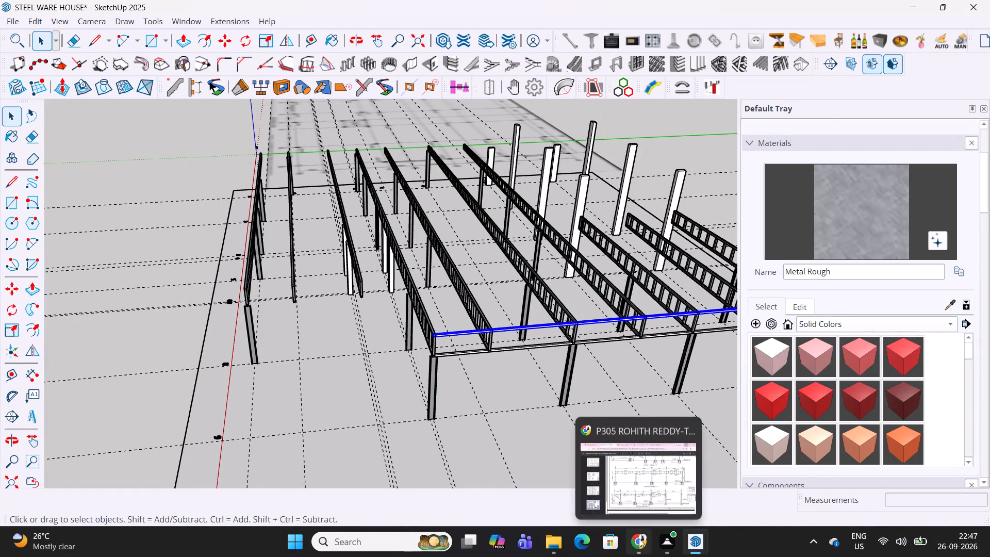
Switch to the PDF drawings, examine the truss framing layout and the sections along grids 8 and 1, and compare them with the modelled edge beams.
{"action": "left_click", "coordinate": [629, 493]}
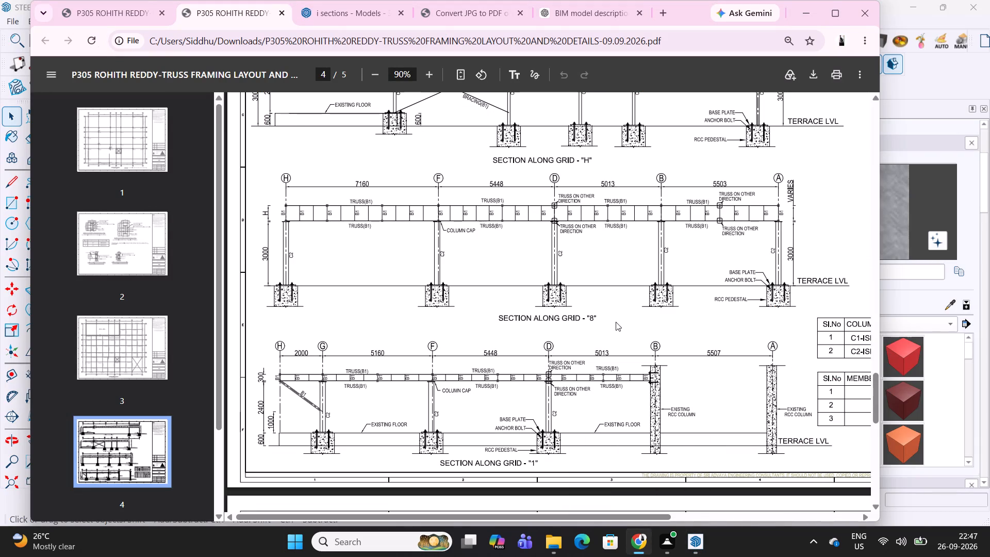
{"action": "middle_click_drag", "start_coordinate": [616, 322], "coordinate": [607, 323]}
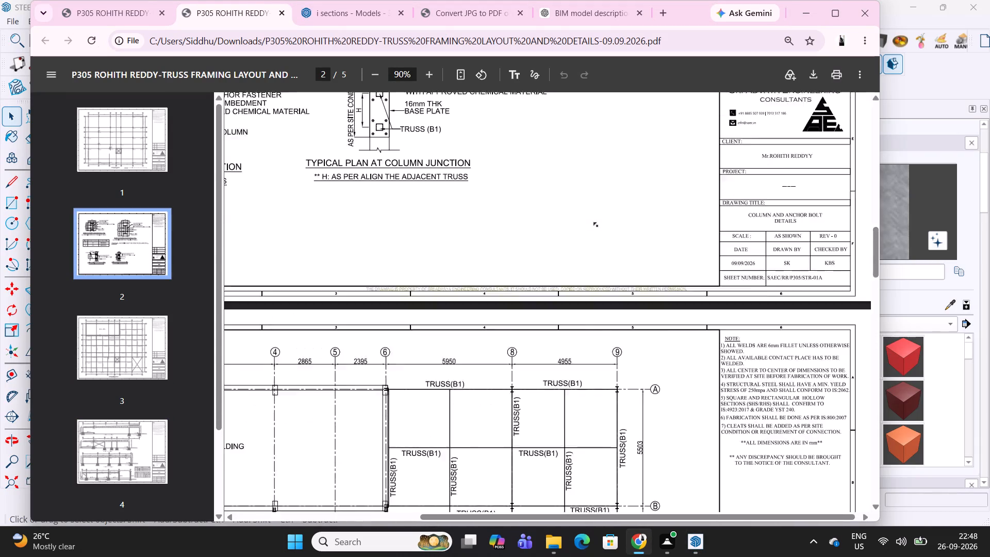
{"action": "key", "text": "Escape"}
{"action": "key", "text": "Escape"}
{"action": "key", "text": "Escape"}
{"action": "key", "text": "Escape"}
{"action": "key", "text": "Escape"}
{"action": "key", "text": "Escape"}
{"action": "key", "text": "Escape"}
{"action": "key", "text": "Escape"}
{"action": "scroll", "coordinate": [533, 357], "scroll_direction": "down", "scroll_amount": 7}
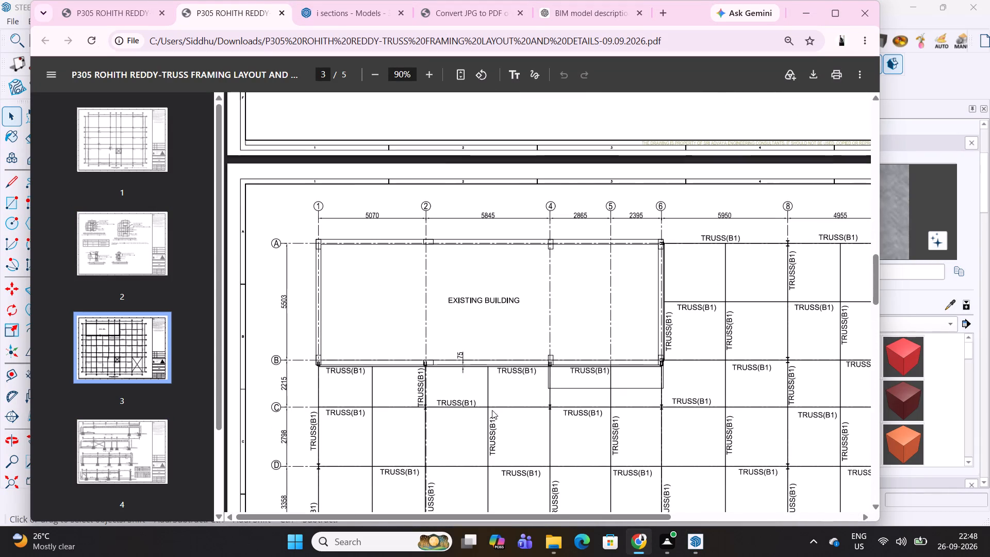
{"action": "middle_click_drag", "start_coordinate": [406, 446], "coordinate": [369, 456]}
{"action": "middle_click_drag", "start_coordinate": [607, 492], "coordinate": [736, 507]}
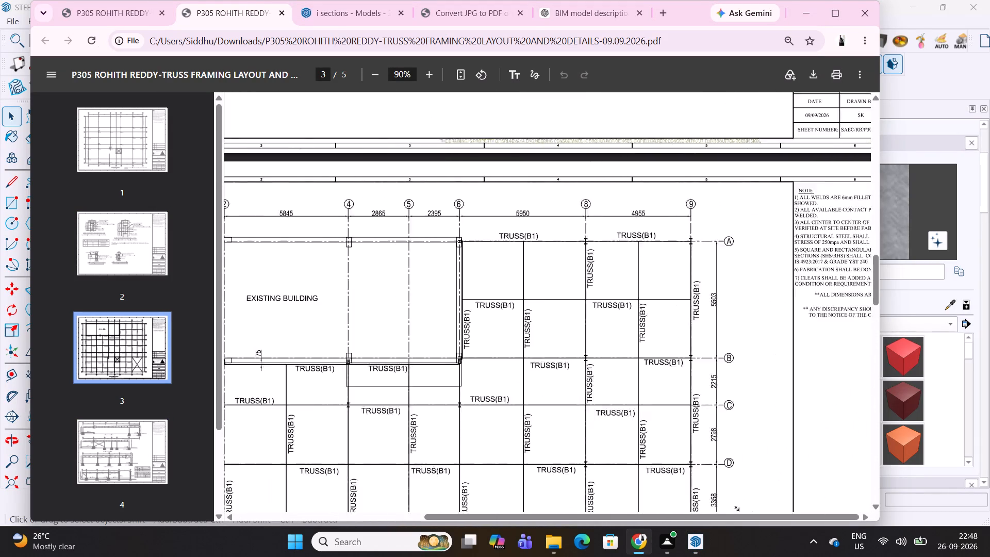
{"action": "middle_click_drag", "start_coordinate": [736, 507], "coordinate": [556, 508]}
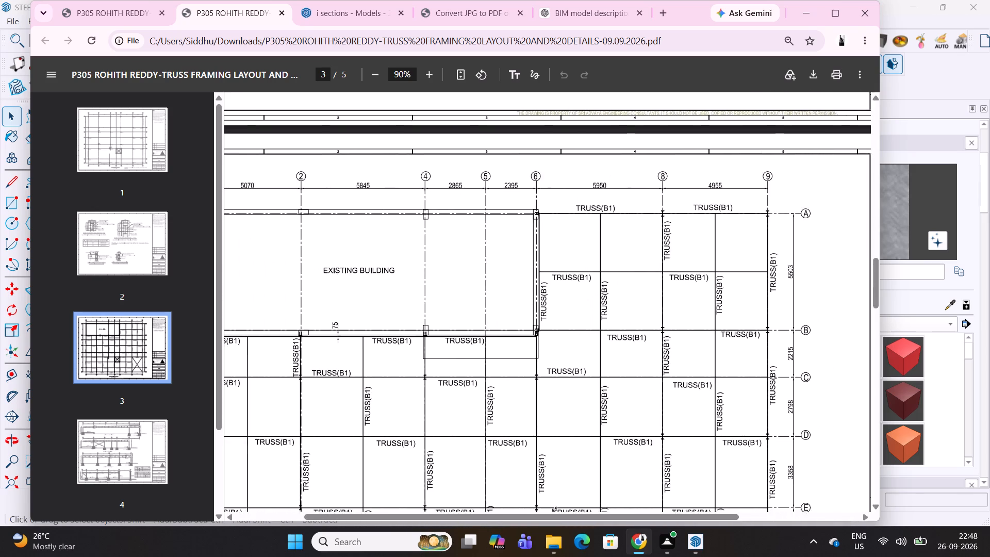
{"action": "middle_click_drag", "start_coordinate": [556, 508], "coordinate": [567, 502]}
{"action": "key", "text": "space"}
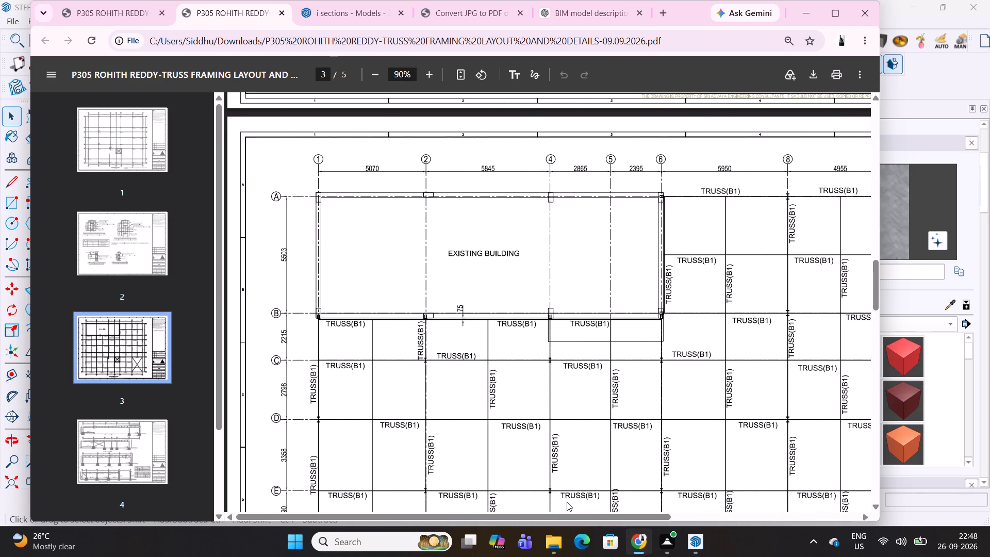
{"action": "middle_click_drag", "start_coordinate": [567, 502], "coordinate": [568, 506]}
{"action": "scroll", "coordinate": [579, 412], "scroll_direction": "down", "scroll_amount": 5}
{"action": "scroll", "coordinate": [568, 362], "scroll_direction": "down", "scroll_amount": 11}
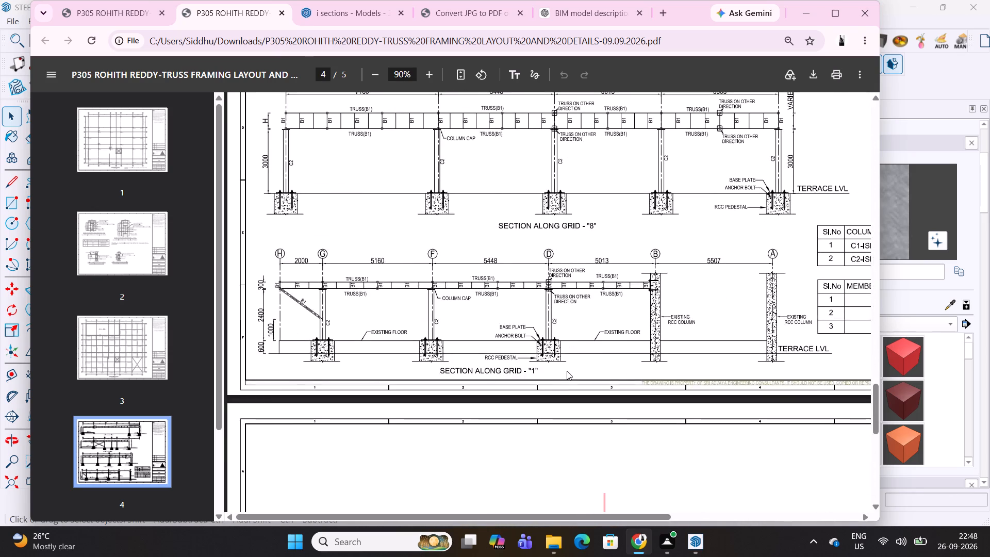
{"action": "scroll", "coordinate": [567, 371], "scroll_direction": "up", "scroll_amount": 1}
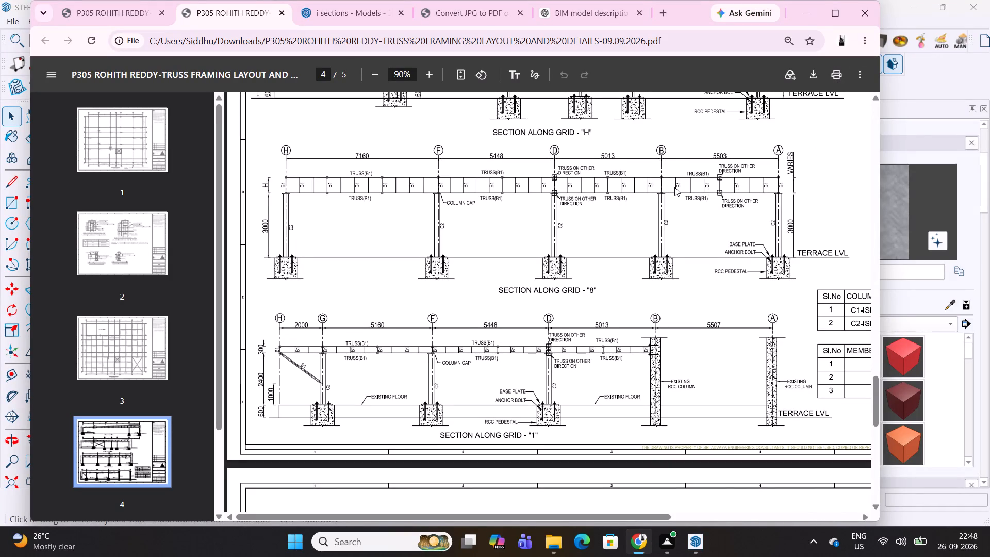
{"action": "left_click", "coordinate": [803, 16]}
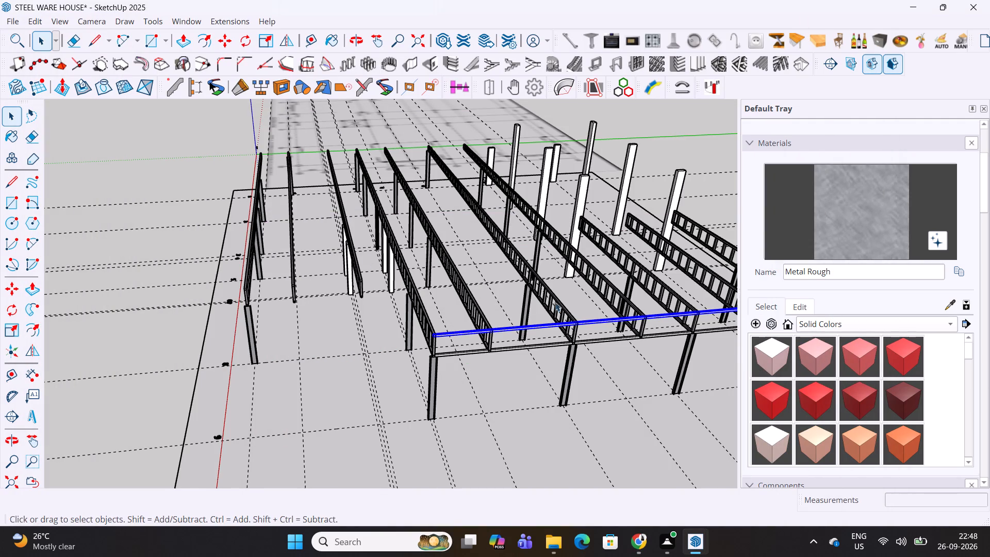
{"action": "middle_click_drag", "start_coordinate": [555, 302], "coordinate": [262, 282], "text": "shift"}
{"action": "scroll", "coordinate": [465, 290], "scroll_direction": "up", "scroll_amount": 11}
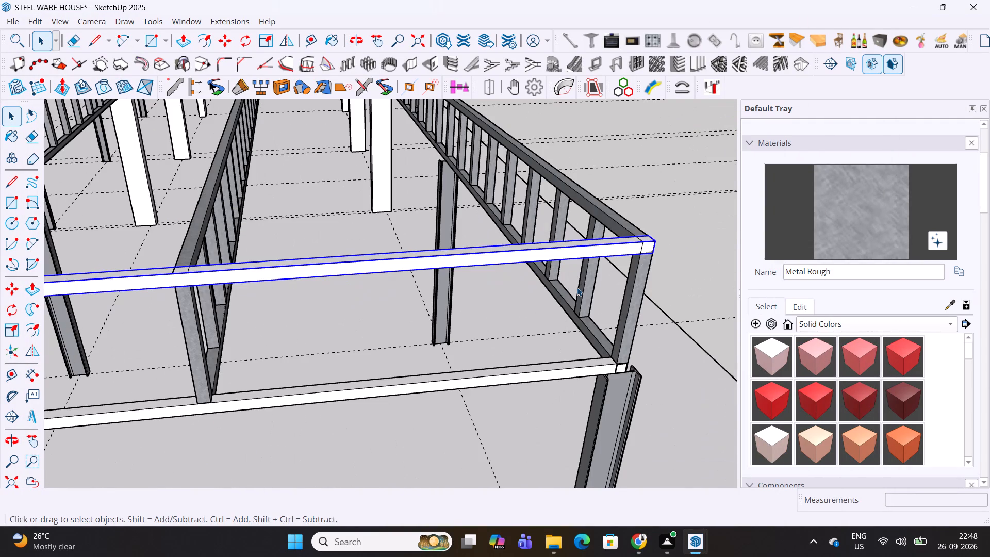
{"action": "middle_click_drag", "start_coordinate": [638, 270], "coordinate": [605, 234]}
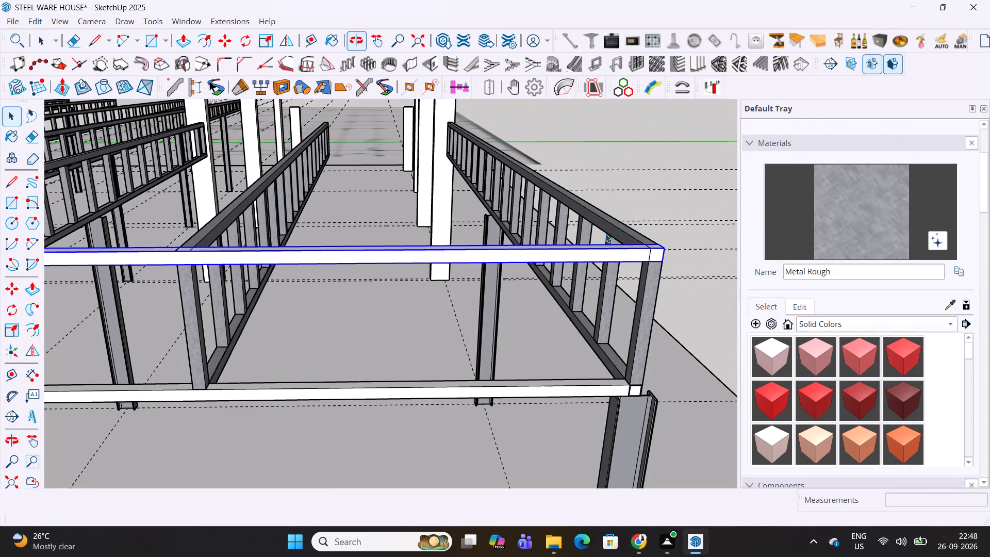
{"action": "left_click", "coordinate": [641, 542]}
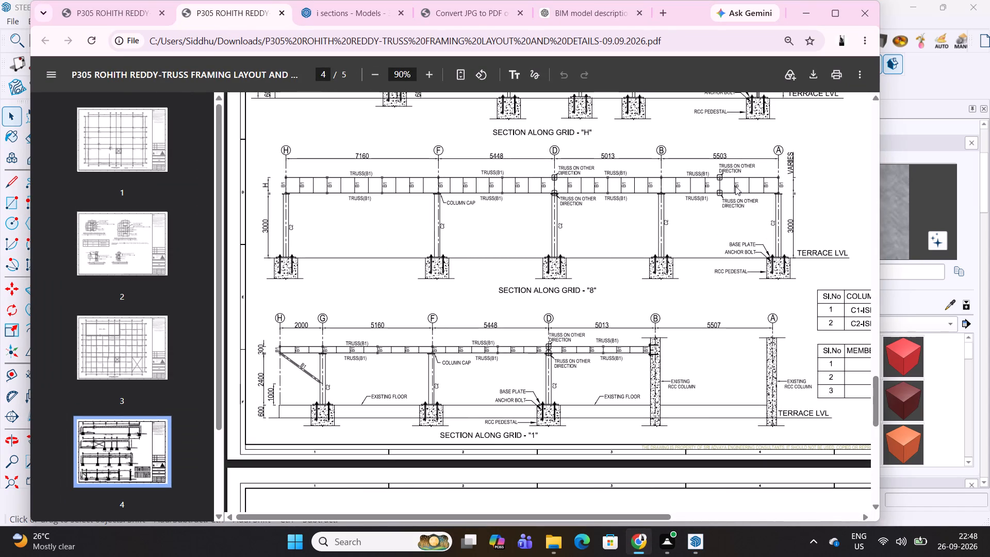
{"action": "left_click", "coordinate": [808, 10]}
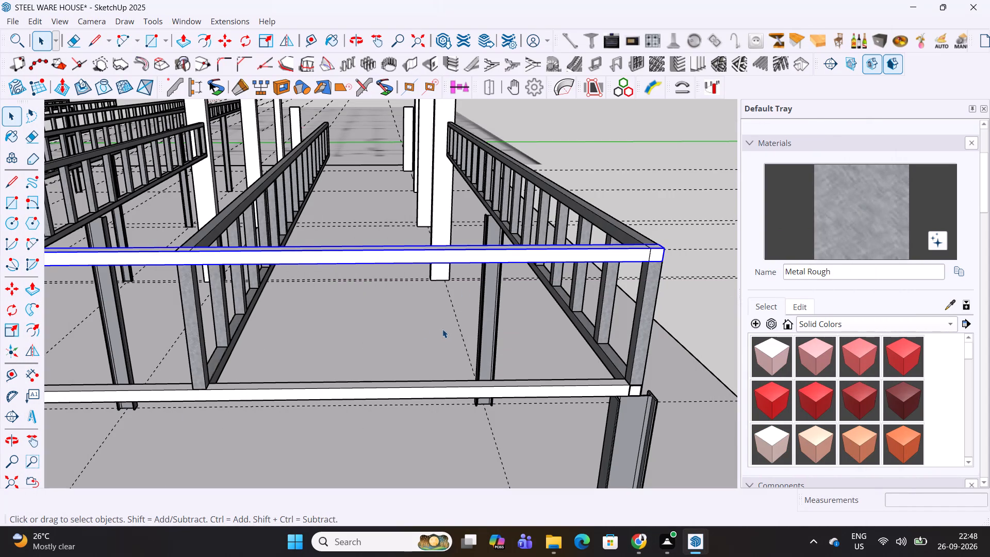
Move the loose square profile along the truss ends to the opposite end truss and snap it to the base corner of its end post.
{"action": "middle_click_drag", "start_coordinate": [243, 354], "coordinate": [243, 382]}
{"action": "middle_click_drag", "start_coordinate": [263, 425], "coordinate": [267, 382]}
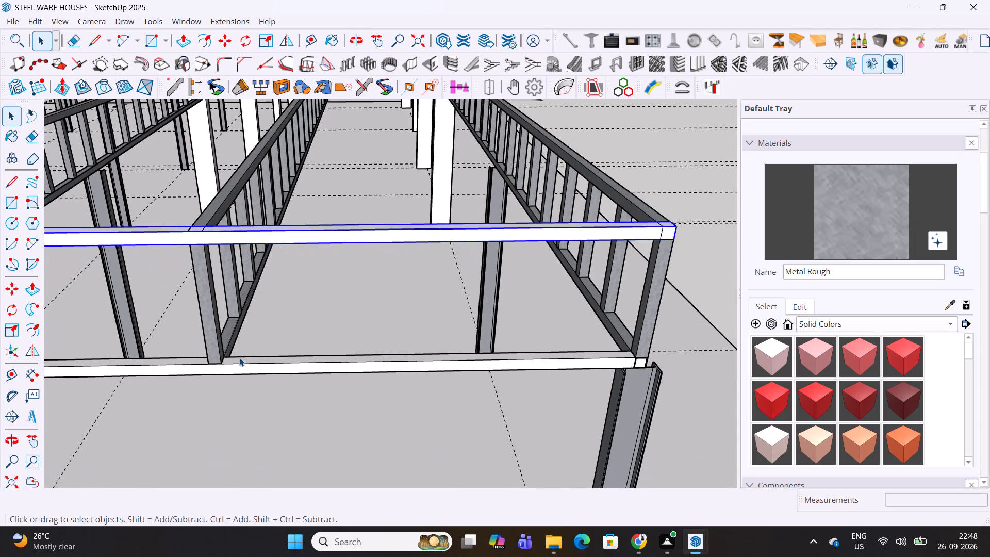
{"action": "scroll", "coordinate": [239, 357], "scroll_direction": "up", "scroll_amount": 5}
{"action": "middle_click_drag", "start_coordinate": [239, 357], "coordinate": [249, 455]}
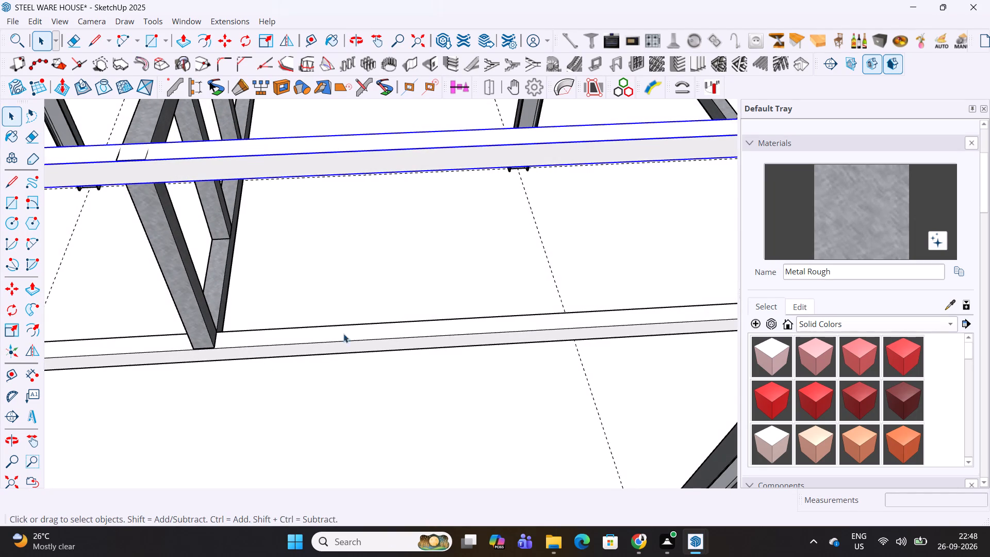
{"action": "middle_click_drag", "start_coordinate": [447, 323], "coordinate": [989, 297], "text": "shift"}
{"action": "scroll", "coordinate": [570, 290], "scroll_direction": "down", "scroll_amount": 7}
{"action": "middle_click_drag", "start_coordinate": [262, 301], "coordinate": [517, 288], "text": "shift"}
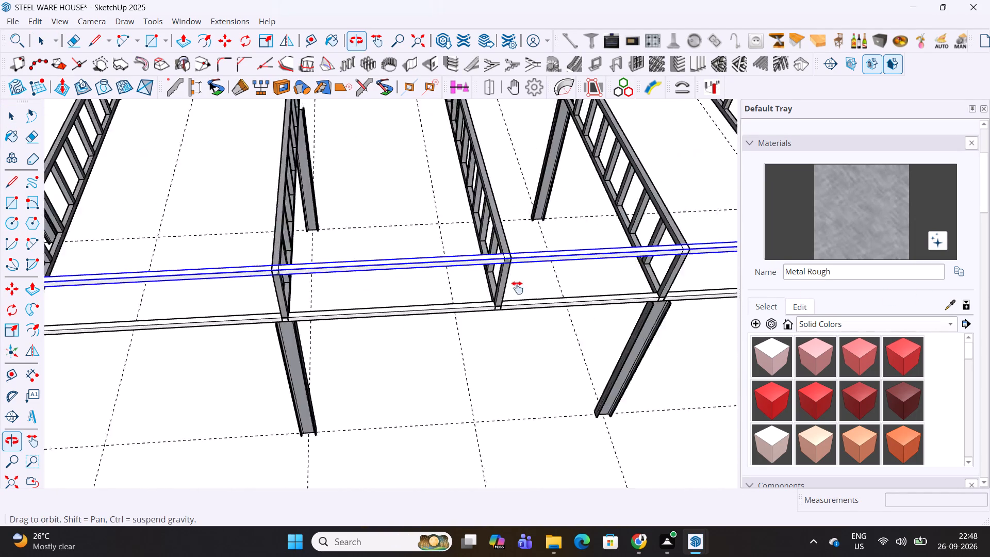
{"action": "middle_click_drag", "start_coordinate": [517, 288], "coordinate": [989, 308], "text": "shift"}
{"action": "scroll", "coordinate": [359, 349], "scroll_direction": "up", "scroll_amount": 11}
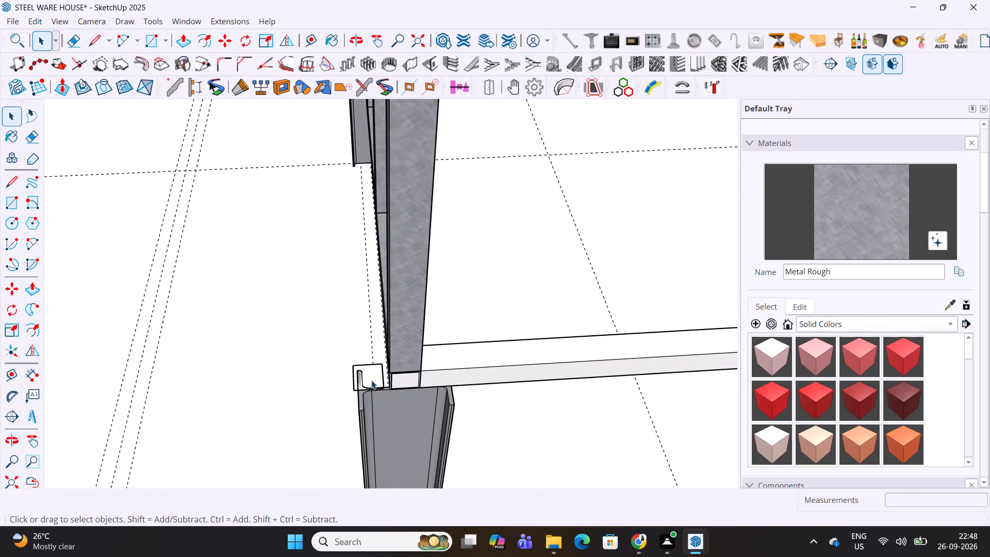
{"action": "double_click", "coordinate": [371, 374]}
{"action": "key", "text": "p"}
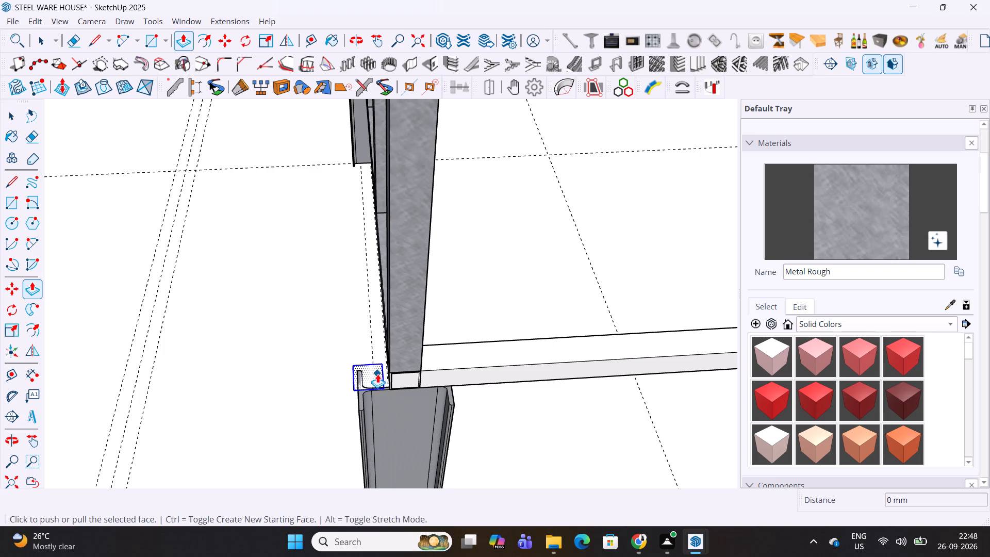
{"action": "key", "text": "m"}
{"action": "scroll", "coordinate": [355, 391], "scroll_direction": "up", "scroll_amount": 5}
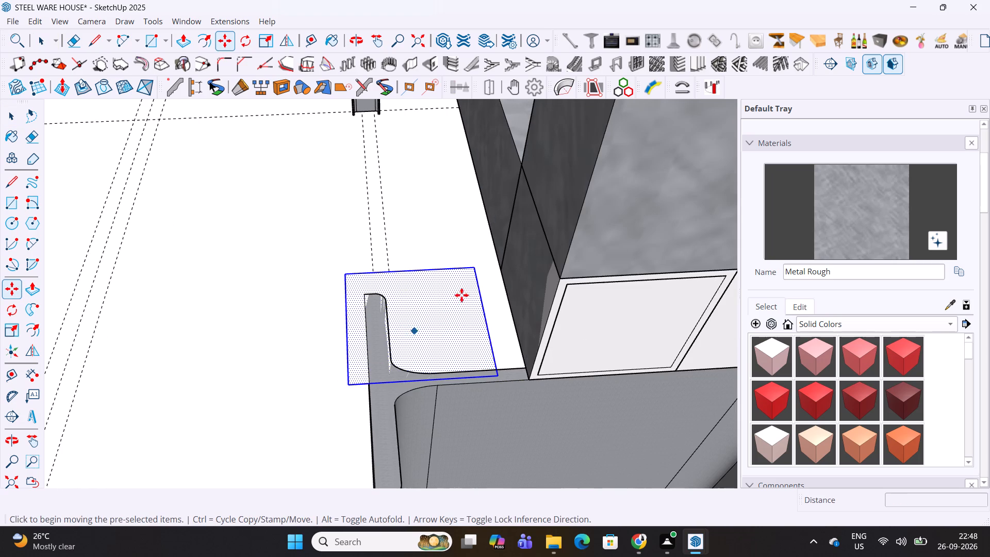
{"action": "left_click", "coordinate": [473, 272]}
{"action": "scroll", "coordinate": [472, 274], "scroll_direction": "down", "scroll_amount": 20}
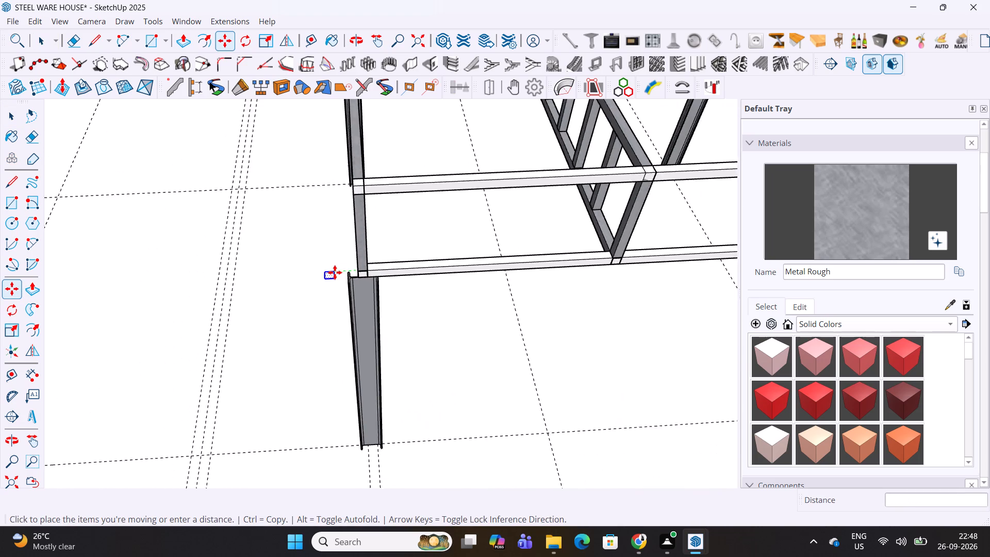
{"action": "scroll", "coordinate": [335, 272], "scroll_direction": "down", "scroll_amount": 2}
{"action": "middle_click_drag", "start_coordinate": [621, 197], "coordinate": [139, 242]}
{"action": "middle_click_drag", "start_coordinate": [551, 248], "coordinate": [319, 274], "text": "shift"}
{"action": "scroll", "coordinate": [520, 301], "scroll_direction": "up", "scroll_amount": 6}
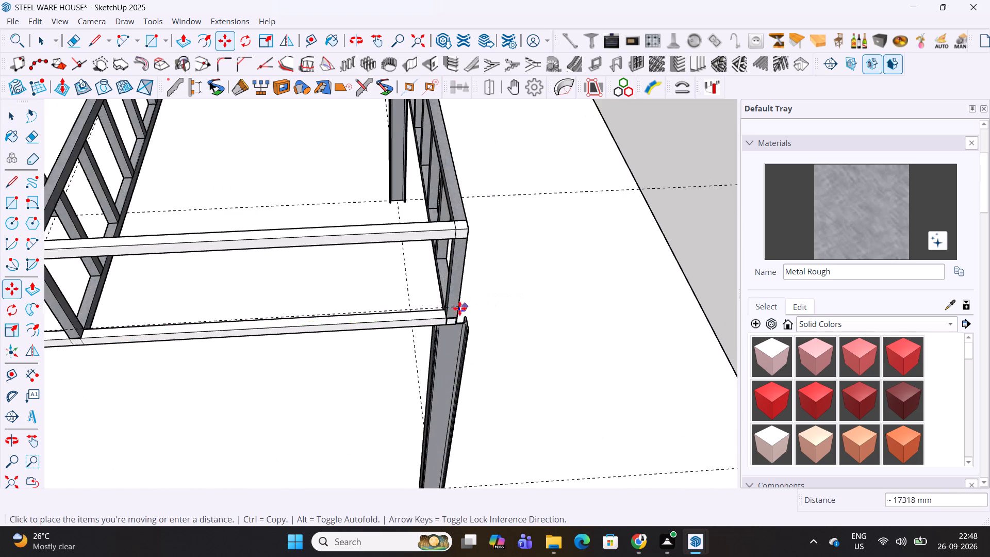
{"action": "scroll", "coordinate": [459, 308], "scroll_direction": "up", "scroll_amount": 9}
{"action": "left_click", "coordinate": [330, 321]}
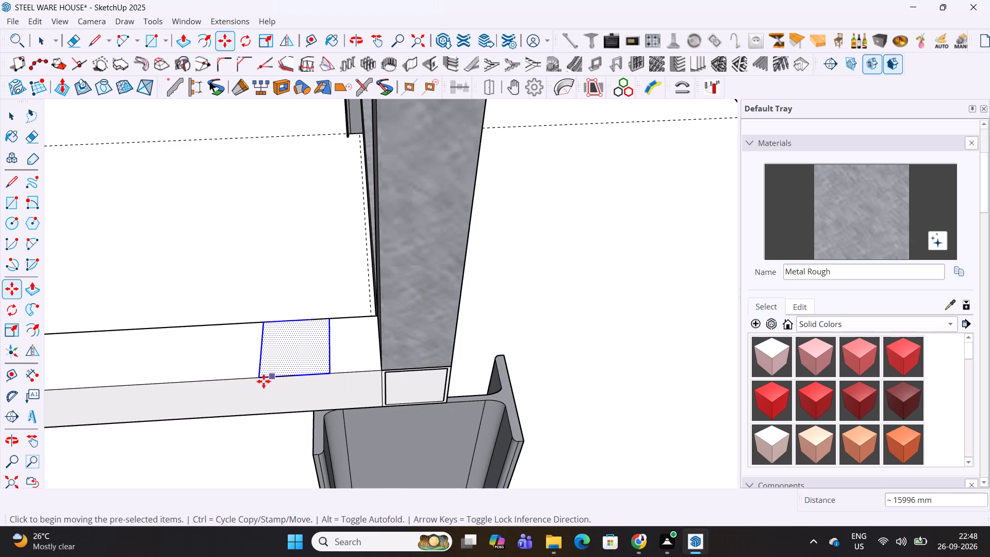
{"action": "left_click", "coordinate": [257, 380]}
{"action": "scroll", "coordinate": [379, 372], "scroll_direction": "up", "scroll_amount": 5}
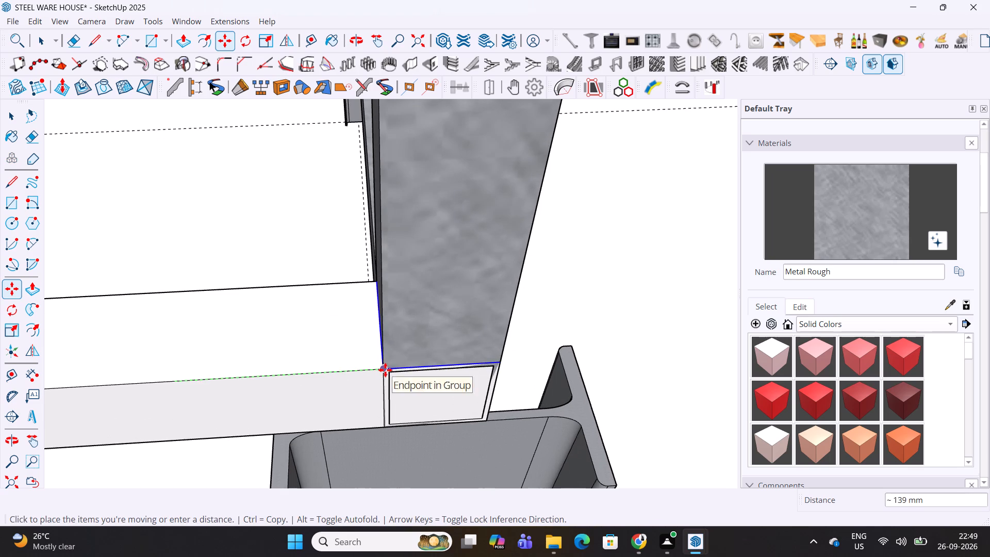
{"action": "left_click", "coordinate": [385, 370]}
Extrude the square about 800 mm upward from the bottom edge beam toward the underside of the top edge beam.
{"action": "key", "text": "p"}
{"action": "left_click", "coordinate": [416, 350]}
{"action": "scroll", "coordinate": [477, 263], "scroll_direction": "down", "scroll_amount": 11}
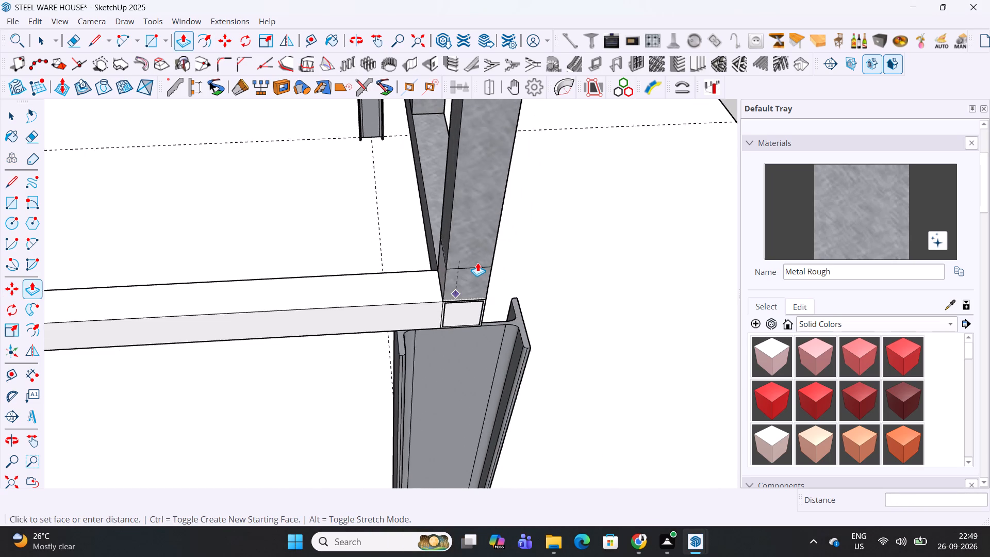
{"action": "scroll", "coordinate": [477, 263], "scroll_direction": "down", "scroll_amount": 6}
{"action": "scroll", "coordinate": [489, 199], "scroll_direction": "down", "scroll_amount": 5}
{"action": "middle_click_drag", "start_coordinate": [490, 184], "coordinate": [459, 286]}
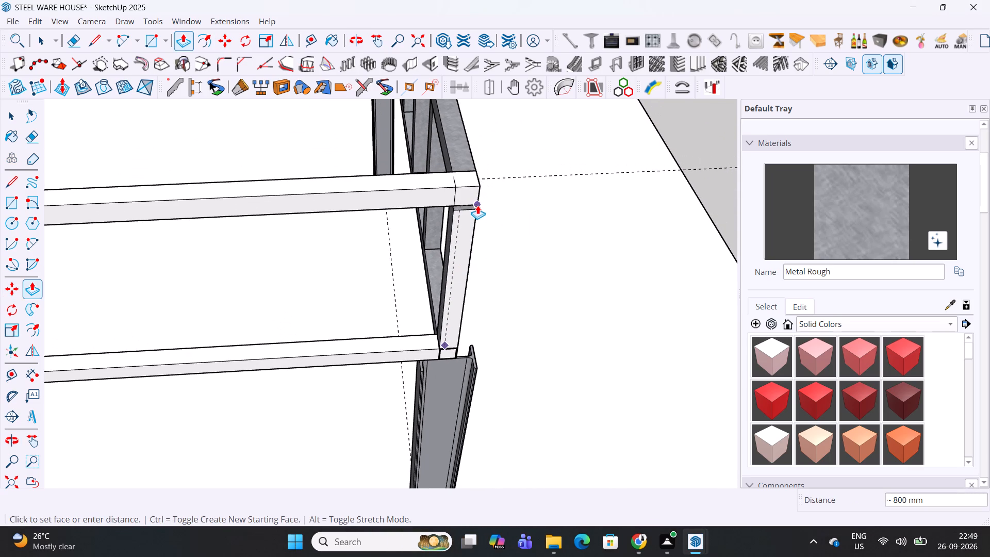
{"action": "scroll", "coordinate": [463, 206], "scroll_direction": "up", "scroll_amount": 4}
{"action": "middle_click_drag", "start_coordinate": [464, 206], "coordinate": [447, 149]}
{"action": "scroll", "coordinate": [453, 170], "scroll_direction": "up", "scroll_amount": 1}
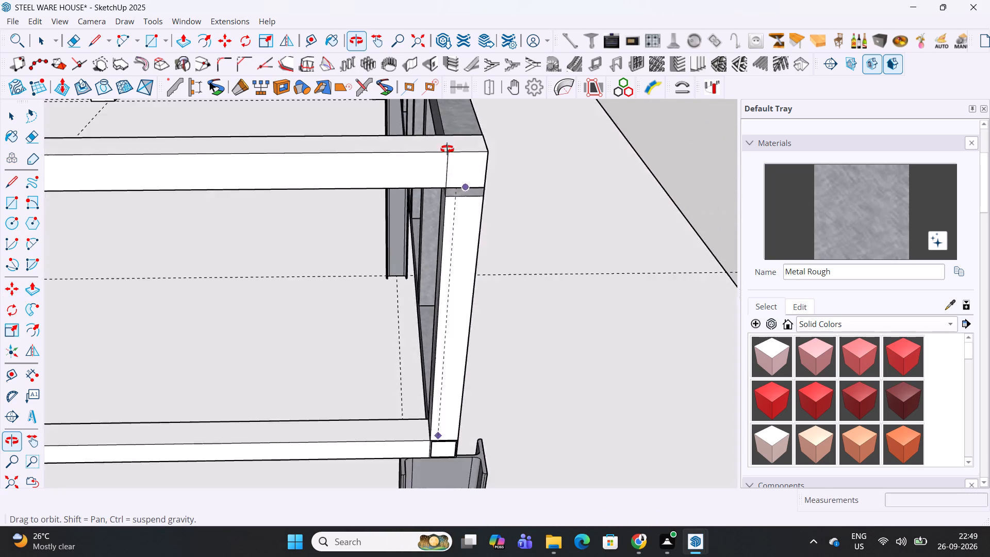
{"action": "middle_click_drag", "start_coordinate": [447, 149], "coordinate": [547, 84]}
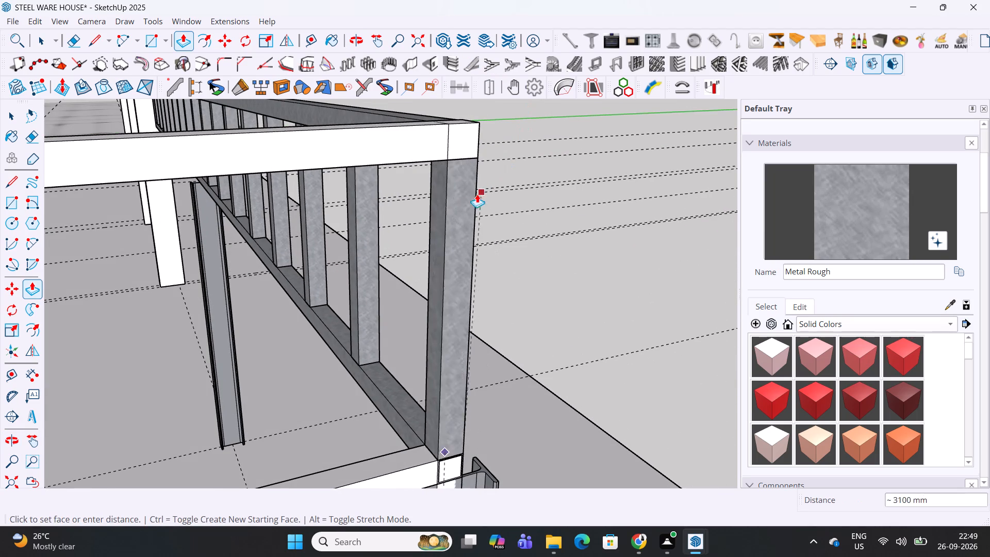
{"action": "scroll", "coordinate": [465, 158], "scroll_direction": "up", "scroll_amount": 3}
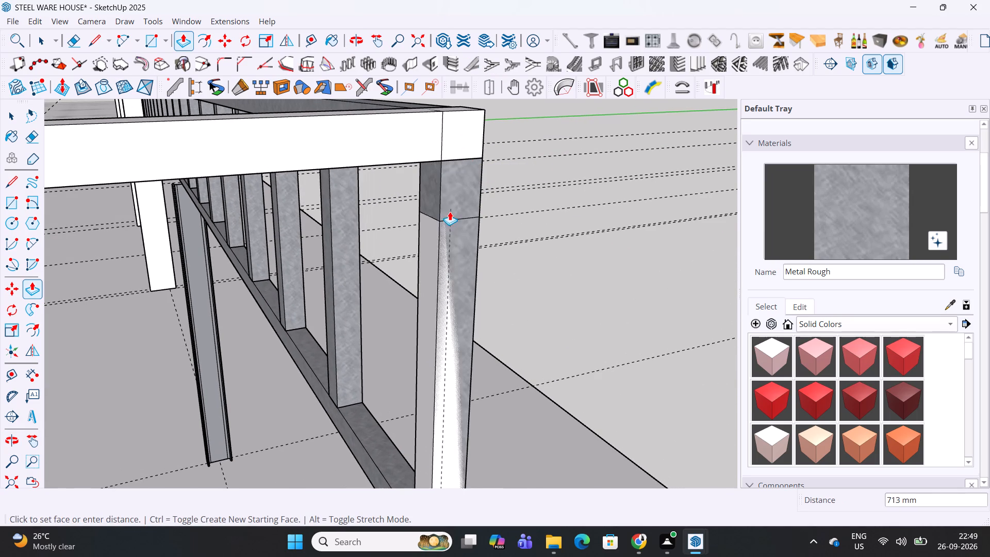
{"action": "scroll", "coordinate": [455, 155], "scroll_direction": "up", "scroll_amount": 9}
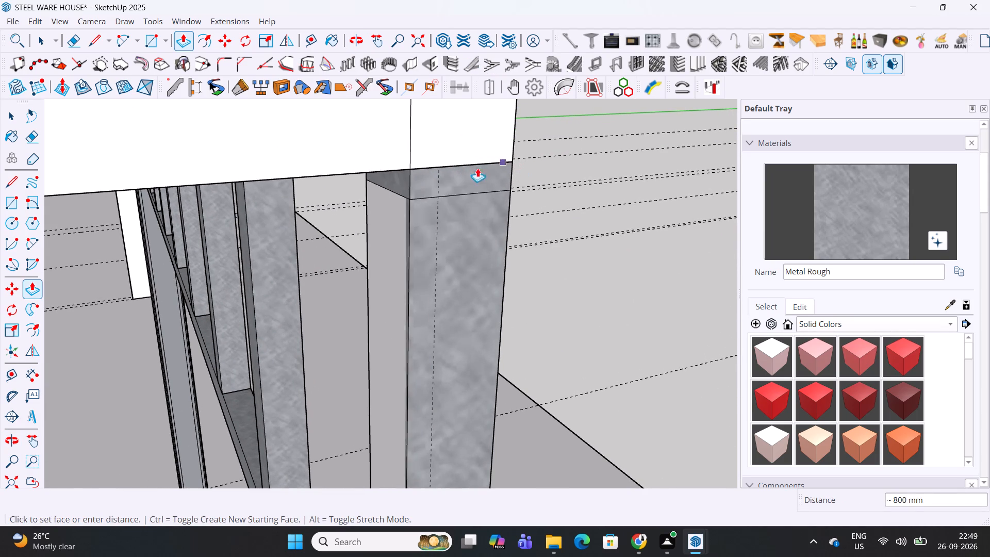
{"action": "middle_click_drag", "start_coordinate": [434, 168], "coordinate": [158, 127]}
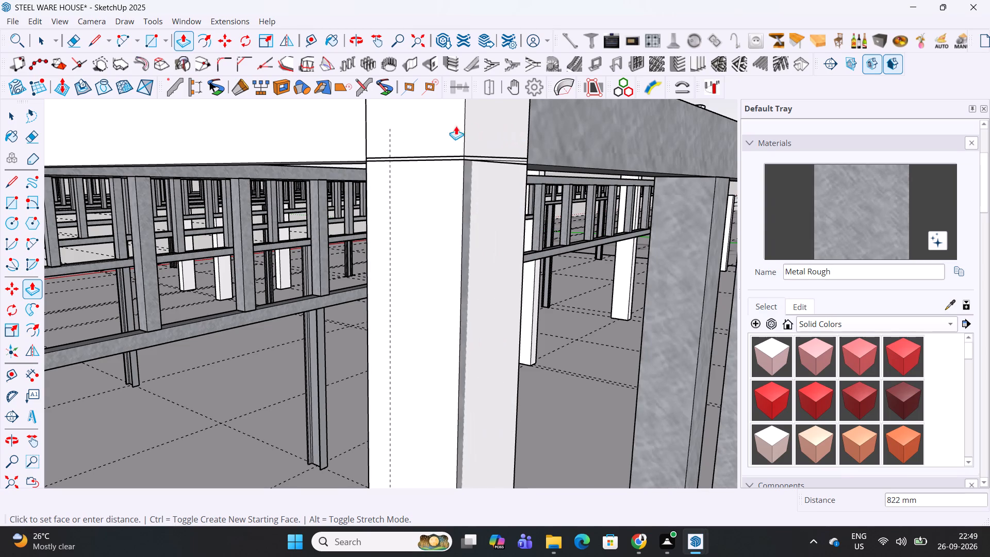
{"action": "left_click", "coordinate": [330, 159]}
Select the whole extruded vertical member and move it along the edge beams so it stands clear beside the end post.
{"action": "middle_click_drag", "start_coordinate": [419, 212], "coordinate": [501, 199]}
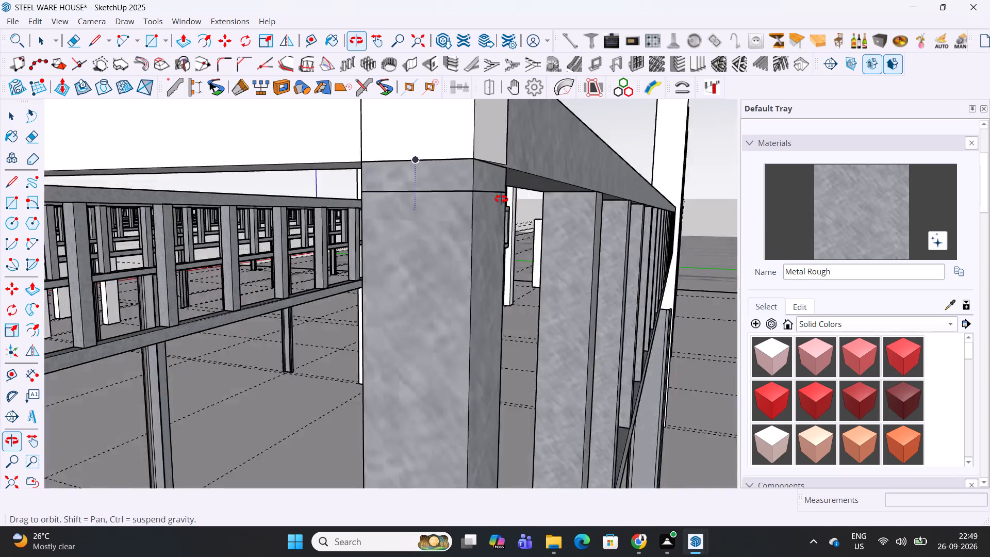
{"action": "middle_click_drag", "start_coordinate": [501, 199], "coordinate": [739, 248]}
{"action": "middle_click_drag", "start_coordinate": [416, 165], "coordinate": [371, 264]}
{"action": "key", "text": "space"}
{"action": "triple_click", "coordinate": [373, 258]}
{"action": "double_click", "coordinate": [373, 258]}
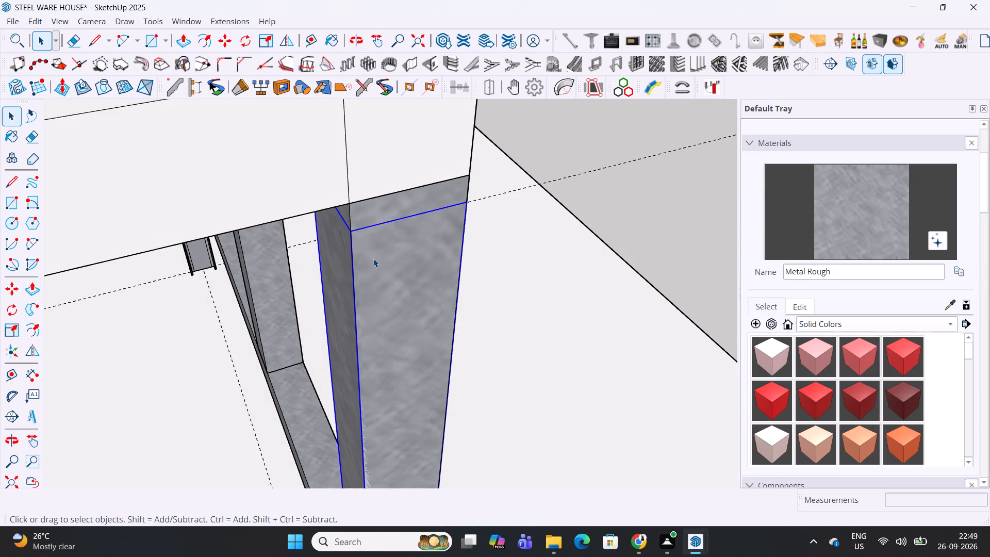
{"action": "scroll", "coordinate": [373, 258], "scroll_direction": "down", "scroll_amount": 4}
{"action": "key", "text": "m"}
{"action": "left_click", "coordinate": [438, 222]}
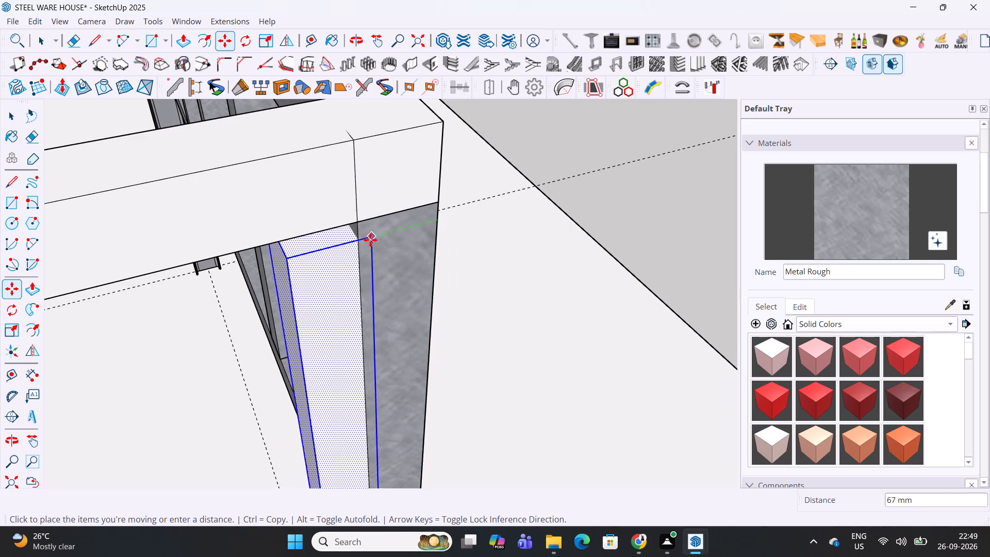
{"action": "left_click", "coordinate": [362, 242]}
Extend the vertical member's top face up to the underside of the top edge beam.
{"action": "key", "text": "p"}
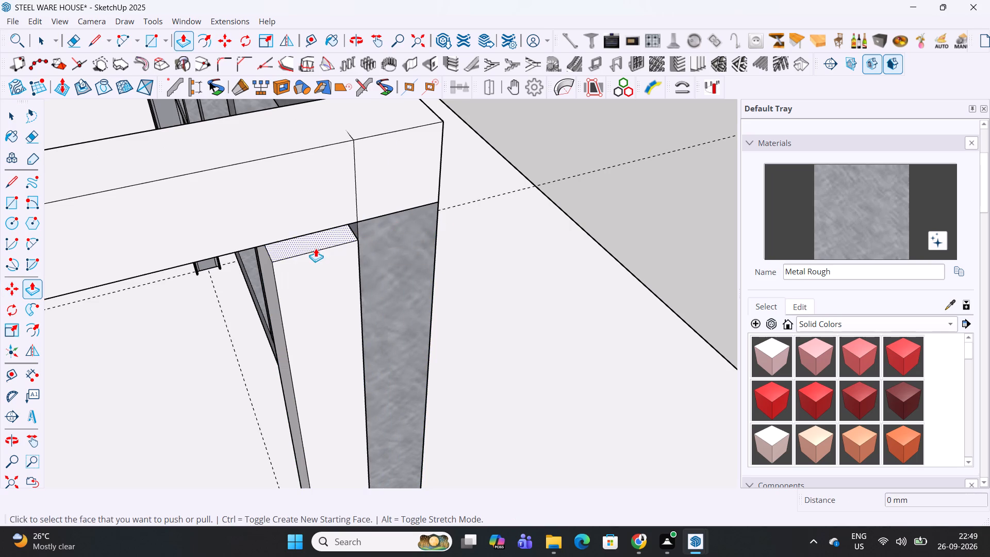
{"action": "left_click", "coordinate": [316, 248]}
{"action": "left_click", "coordinate": [283, 240]}
{"action": "middle_click_drag", "start_coordinate": [318, 256], "coordinate": [606, 43]}
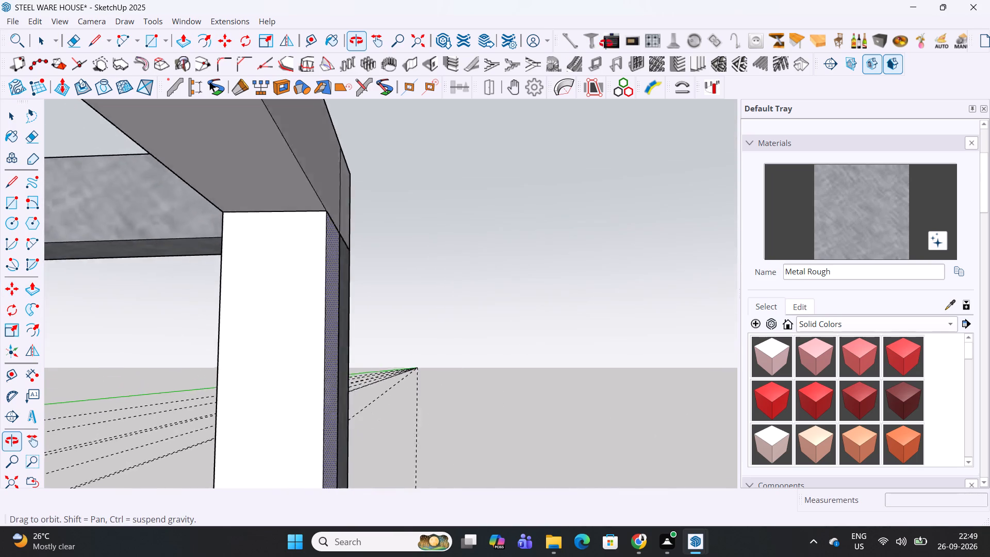
Select all the geometry of the new vertical member beside the end post and make it a group.
{"action": "middle_click_drag", "start_coordinate": [606, 43], "coordinate": [220, 226]}
{"action": "scroll", "coordinate": [485, 201], "scroll_direction": "down", "scroll_amount": 7}
{"action": "scroll", "coordinate": [469, 217], "scroll_direction": "up", "scroll_amount": 9}
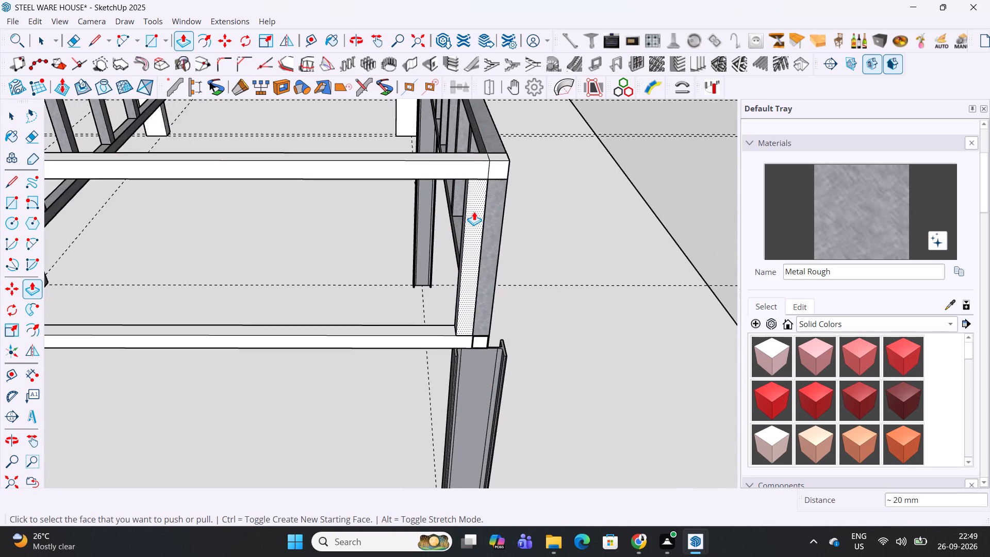
{"action": "scroll", "coordinate": [474, 211], "scroll_direction": "up", "scroll_amount": 6}
{"action": "key", "text": "space"}
{"action": "triple_click", "coordinate": [476, 209]}
{"action": "left_click", "coordinate": [476, 209]}
{"action": "right_click", "coordinate": [476, 209]}
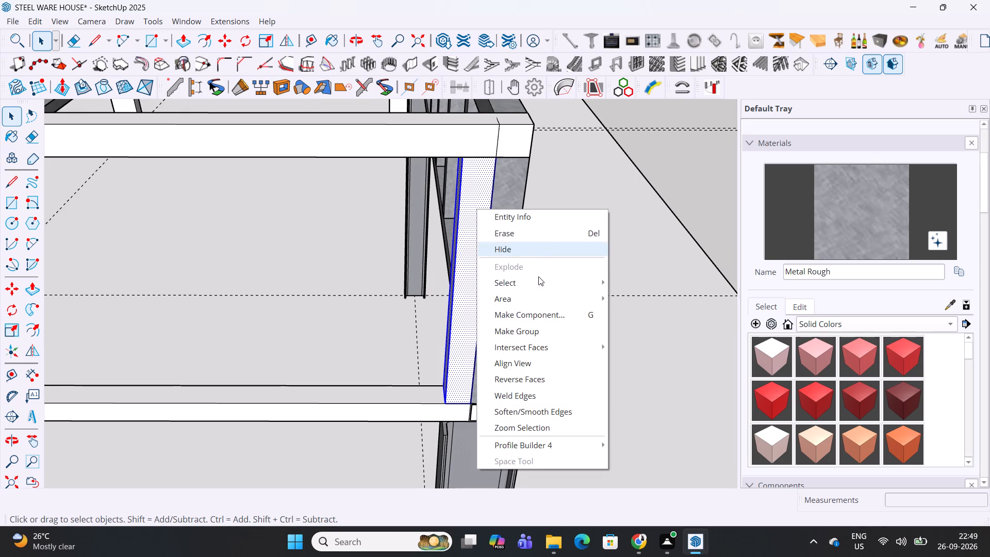
{"action": "left_click", "coordinate": [532, 331]}
Copy the grouped vertical member 2672 mm along the bottom edge beam to the adjacent truss, dividing the distance into 3 equal spaces.
{"action": "middle_click_drag", "start_coordinate": [508, 280], "coordinate": [483, 353]}
{"action": "scroll", "coordinate": [512, 256], "scroll_direction": "down", "scroll_amount": 6}
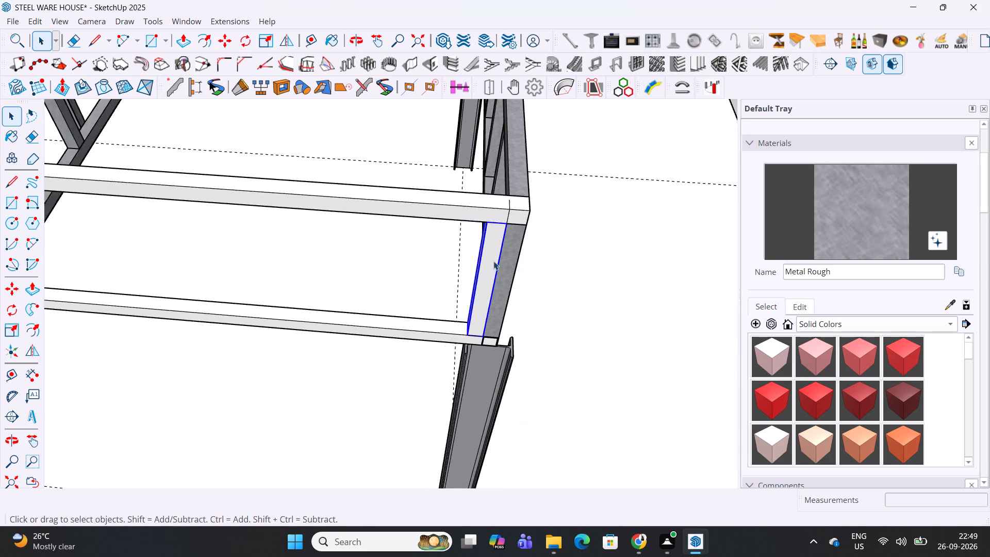
{"action": "scroll", "coordinate": [472, 267], "scroll_direction": "down", "scroll_amount": 6}
{"action": "scroll", "coordinate": [461, 280], "scroll_direction": "up", "scroll_amount": 7}
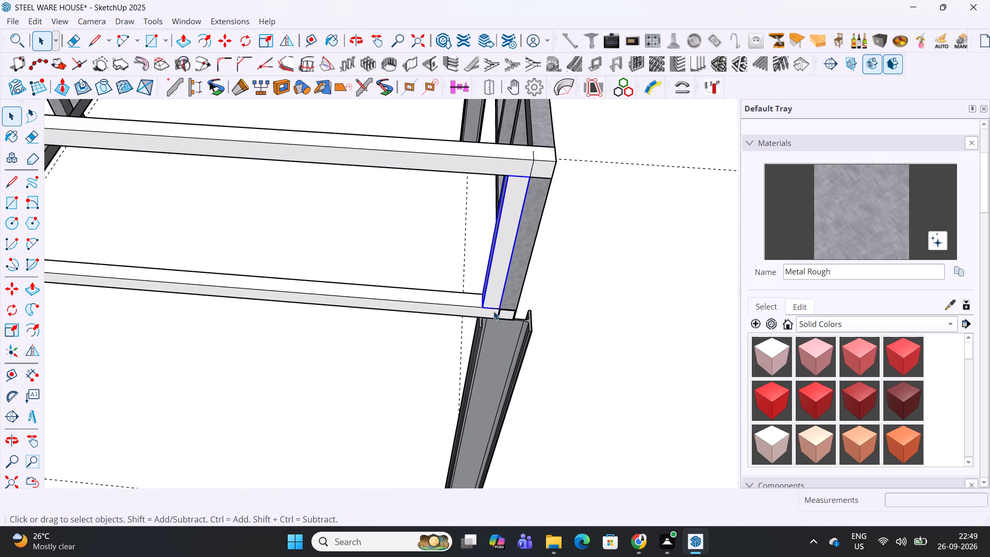
{"action": "key", "text": "m"}
{"action": "left_click", "coordinate": [484, 305]}
{"action": "scroll", "coordinate": [421, 297], "scroll_direction": "down", "scroll_amount": 5}
{"action": "middle_click_drag", "start_coordinate": [359, 290], "coordinate": [511, 299]}
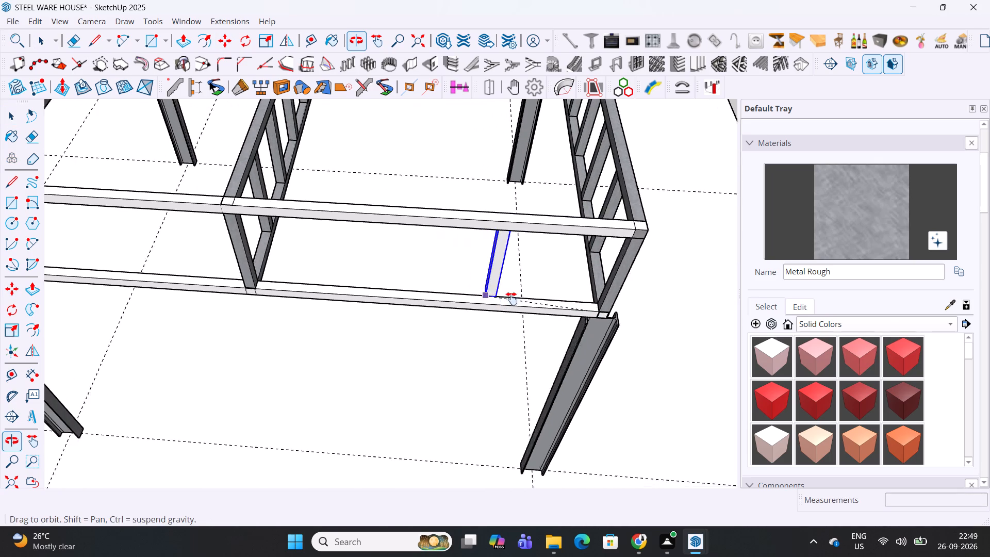
{"action": "middle_click_drag", "start_coordinate": [511, 299], "coordinate": [521, 299]}
{"action": "scroll", "coordinate": [301, 298], "scroll_direction": "up", "scroll_amount": 4}
{"action": "scroll", "coordinate": [262, 278], "scroll_direction": "up", "scroll_amount": 5}
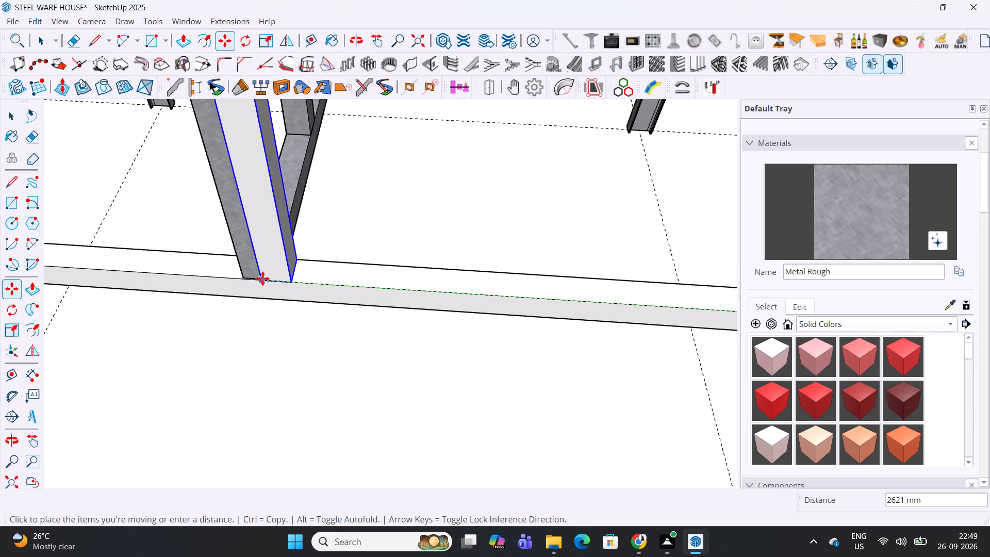
{"action": "scroll", "coordinate": [262, 278], "scroll_direction": "up", "scroll_amount": 10}
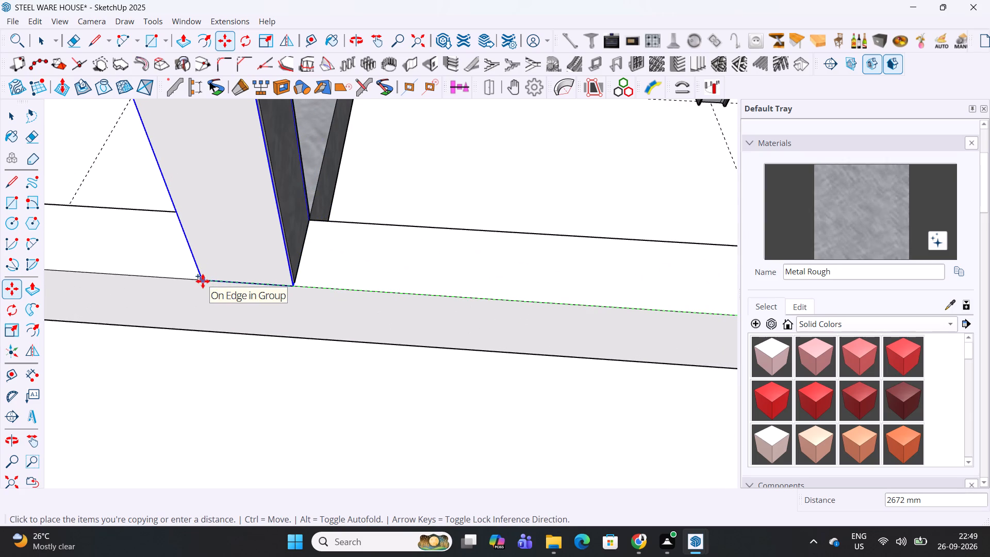
{"action": "left_click", "coordinate": [203, 282]}
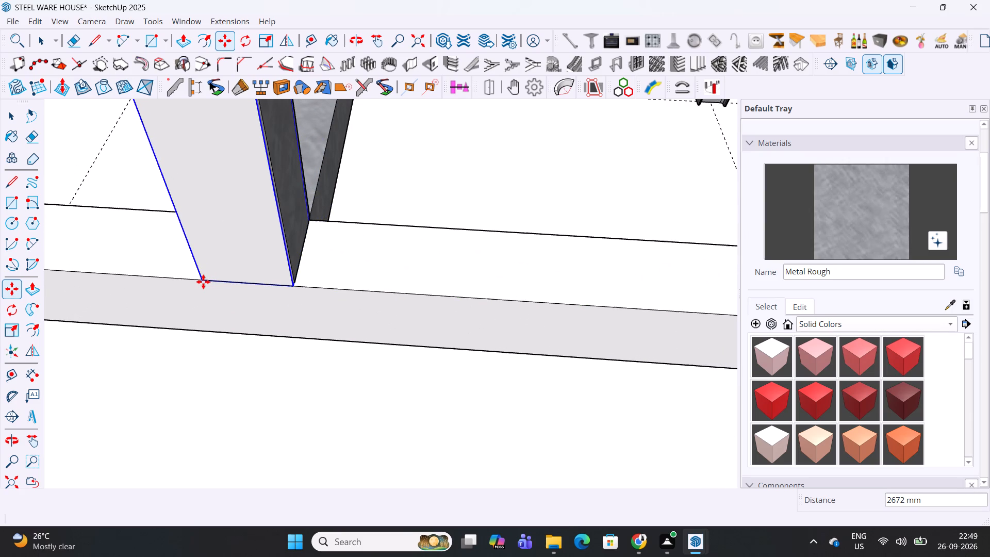
{"action": "type", "text": "/3"}
{"action": "key", "text": "Return"}
Change the division of the copied vertical members to 4 equal spaces.
{"action": "scroll", "coordinate": [203, 282], "scroll_direction": "down", "scroll_amount": 7}
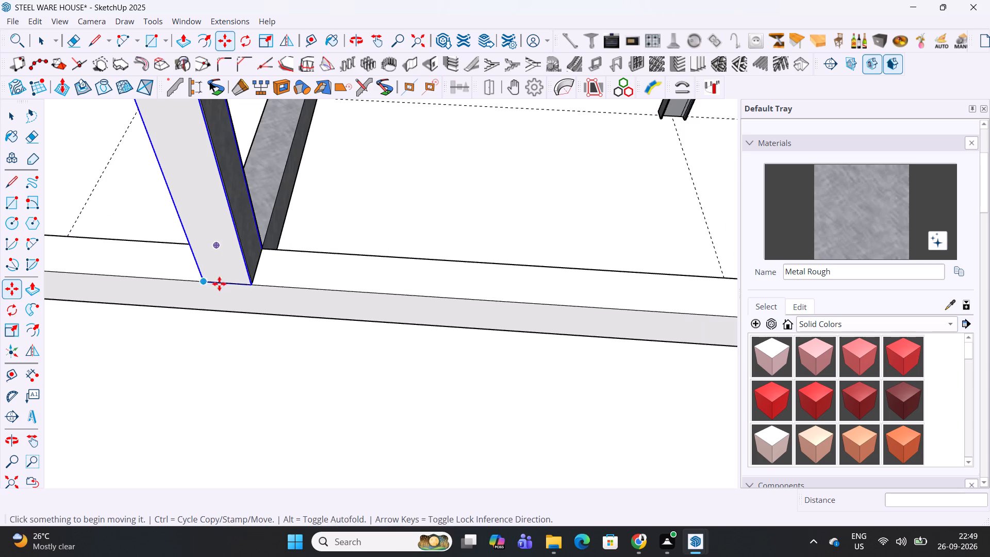
{"action": "scroll", "coordinate": [379, 266], "scroll_direction": "down", "scroll_amount": 20}
{"action": "middle_click_drag", "start_coordinate": [502, 266], "coordinate": [456, 319], "text": "shift"}
{"action": "middle_click_drag", "start_coordinate": [460, 322], "coordinate": [469, 270]}
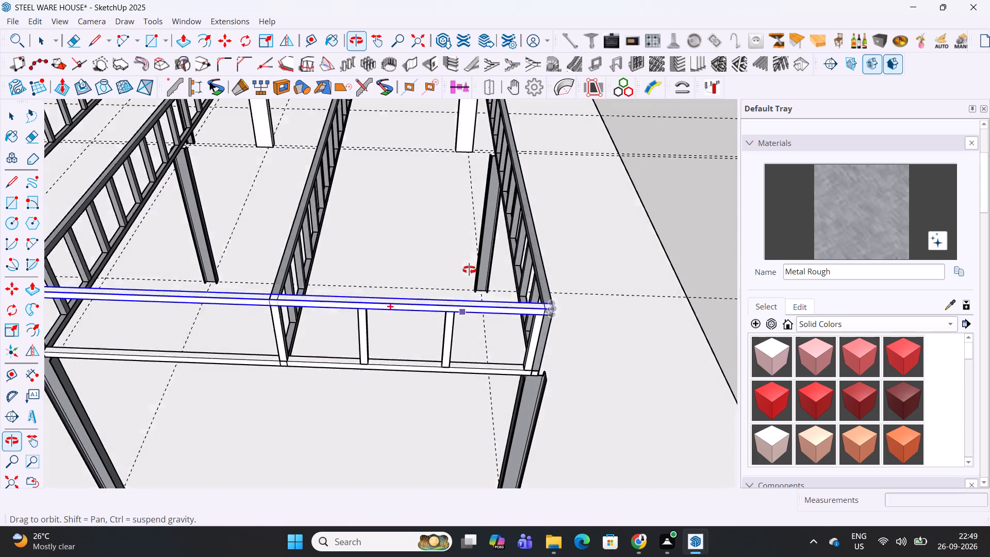
{"action": "middle_click_drag", "start_coordinate": [469, 270], "coordinate": [469, 249]}
{"action": "type", "text": "/4"}
{"action": "key", "text": "Return"}
Delete the two outermost vertical members of the array, at the adjacent truss and beside the end post.
{"action": "middle_click_drag", "start_coordinate": [603, 291], "coordinate": [608, 228]}
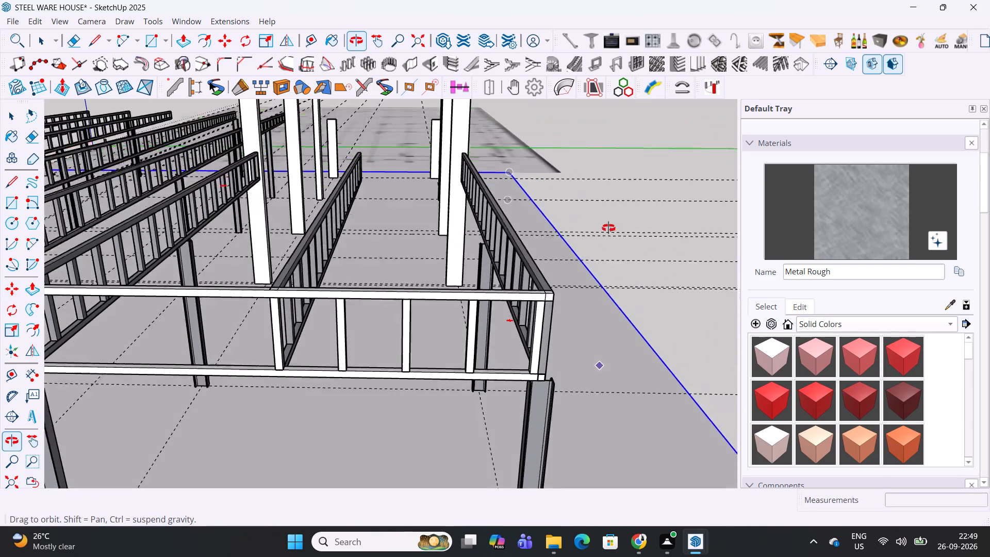
{"action": "middle_click_drag", "start_coordinate": [608, 228], "coordinate": [610, 210]}
{"action": "key", "text": "space"}
{"action": "left_click", "coordinate": [276, 326]}
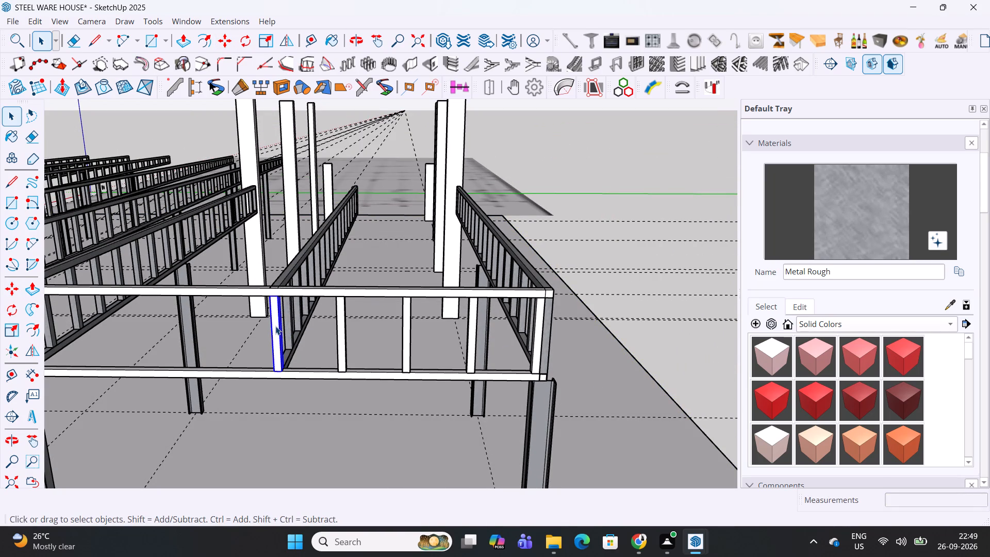
{"action": "key", "text": "Delete"}
{"action": "left_click", "coordinate": [539, 331]}
{"action": "key", "text": "Delete"}
Paint the three remaining vertical members in the end bay with the Metal Rough material.
{"action": "middle_click_drag", "start_coordinate": [477, 369], "coordinate": [483, 324]}
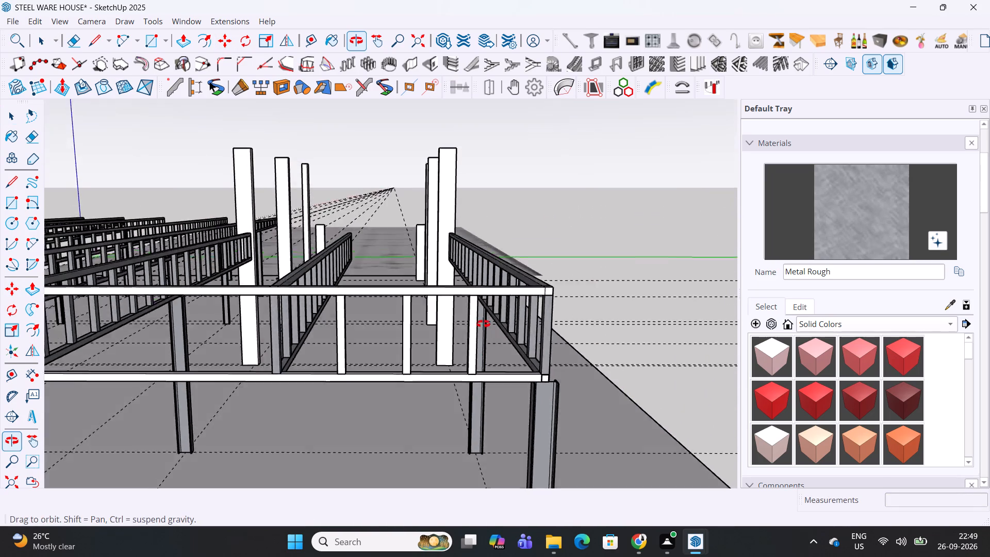
{"action": "middle_click_drag", "start_coordinate": [483, 324], "coordinate": [481, 363]}
{"action": "left_click", "coordinate": [853, 216]}
{"action": "scroll", "coordinate": [467, 329], "scroll_direction": "up", "scroll_amount": 2}
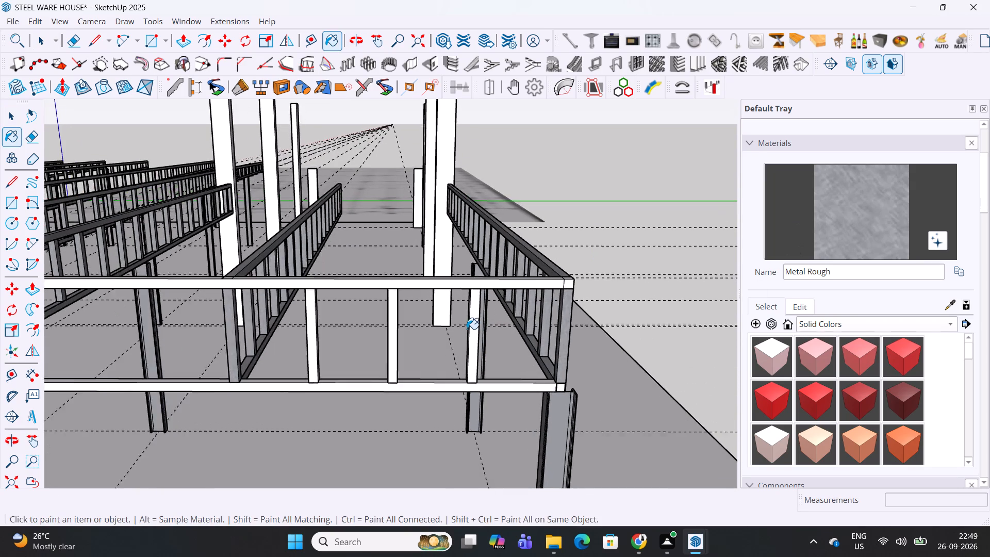
{"action": "scroll", "coordinate": [467, 329], "scroll_direction": "up", "scroll_amount": 1}
{"action": "left_click", "coordinate": [471, 330]}
{"action": "left_click", "coordinate": [384, 324]}
{"action": "left_click", "coordinate": [295, 329]}
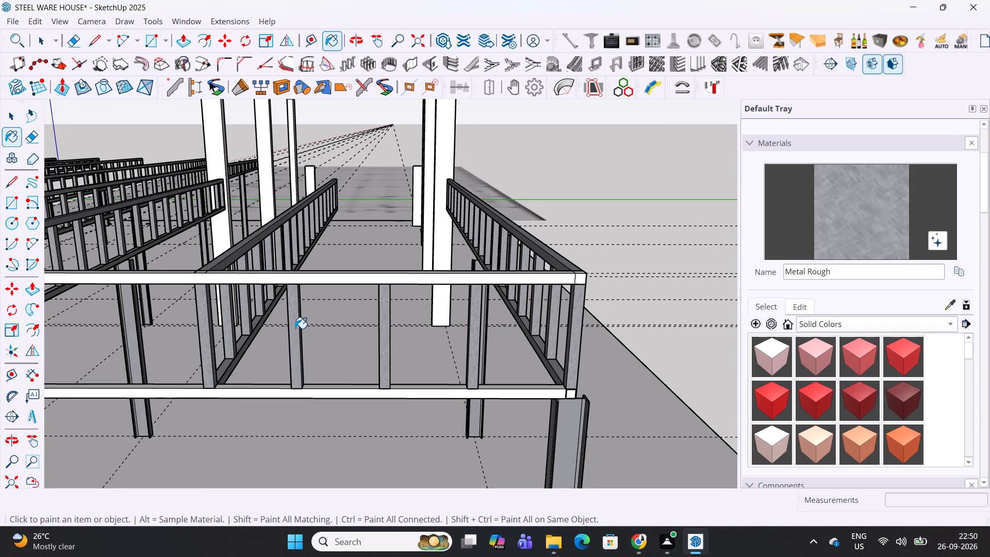
Select only the three painted vertical members and move them 37 mm along the bottom edge beam toward the end truss.
{"action": "scroll", "coordinate": [401, 288], "scroll_direction": "down", "scroll_amount": 5}
{"action": "middle_click_drag", "start_coordinate": [370, 313], "coordinate": [375, 346]}
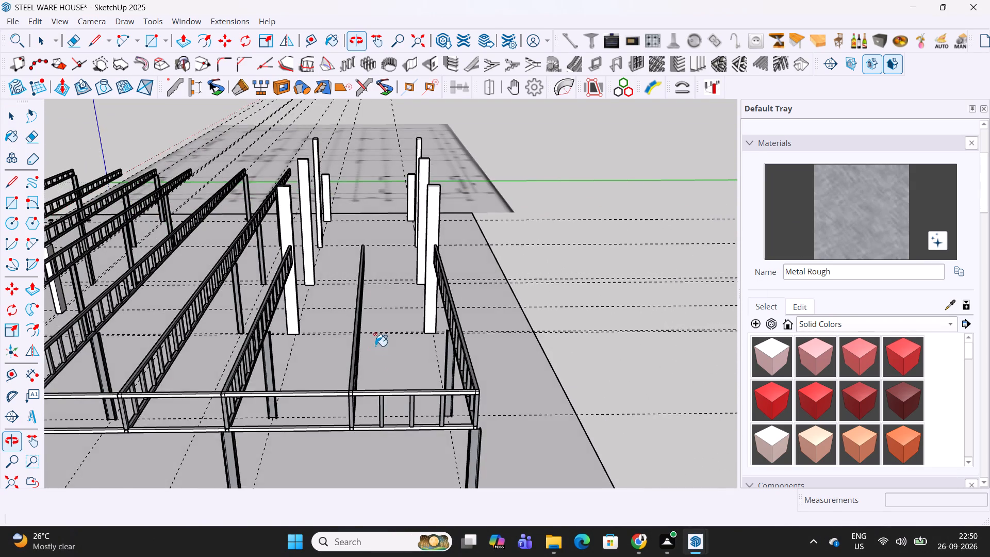
{"action": "scroll", "coordinate": [398, 413], "scroll_direction": "up", "scroll_amount": 4}
{"action": "middle_click_drag", "start_coordinate": [451, 415], "coordinate": [427, 376]}
{"action": "key", "text": "space"}
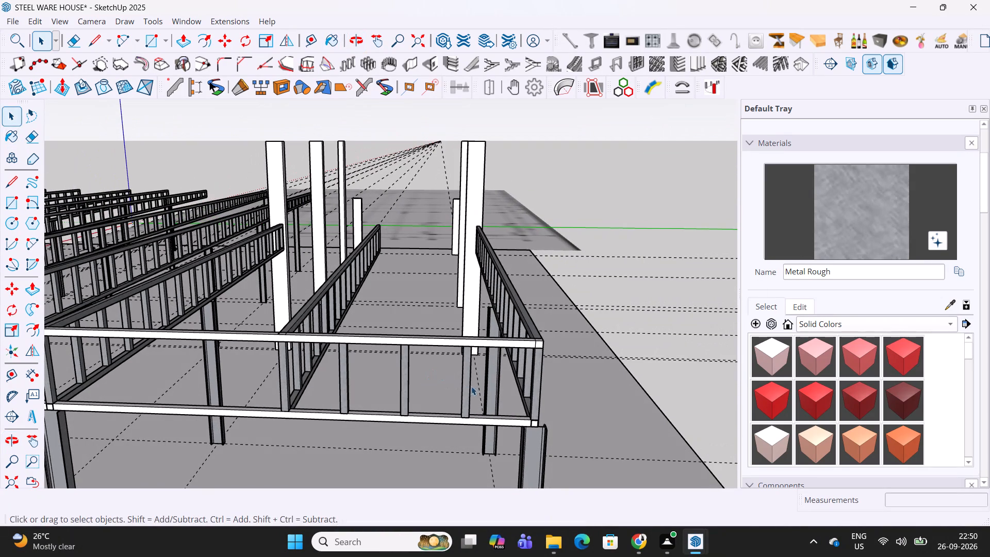
{"action": "left_click_drag", "start_coordinate": [473, 387], "coordinate": [342, 395]}
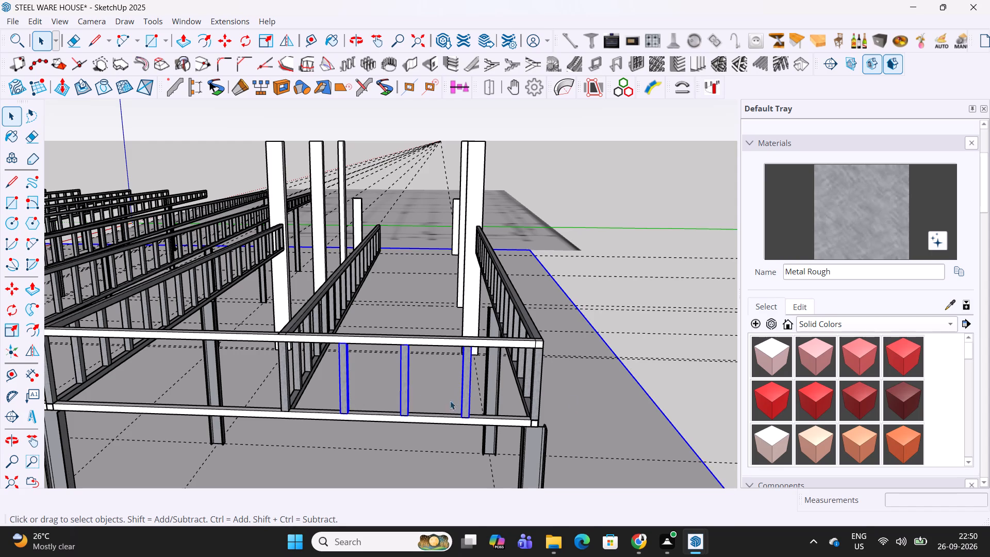
{"action": "left_click", "coordinate": [655, 415], "text": "shift"}
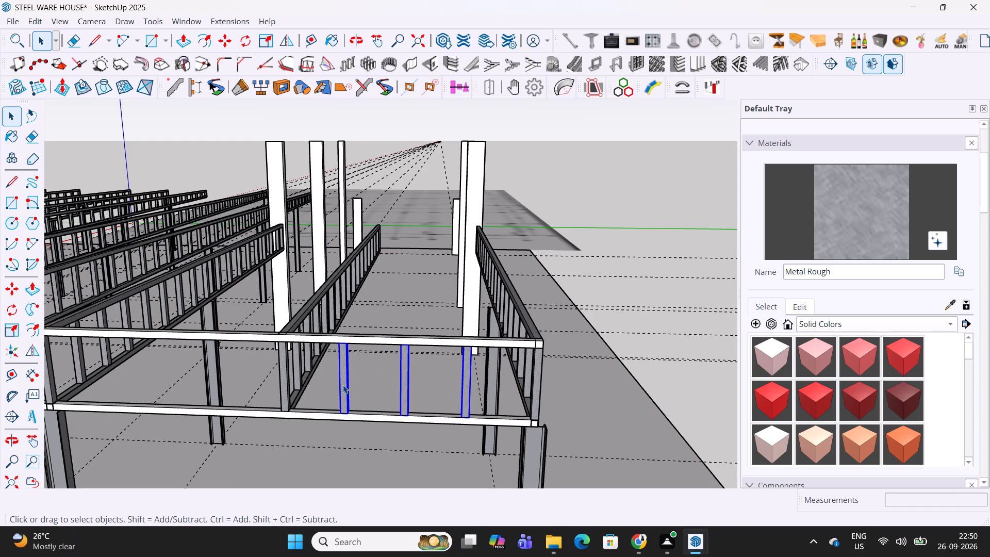
{"action": "scroll", "coordinate": [467, 408], "scroll_direction": "up", "scroll_amount": 5}
{"action": "middle_click_drag", "start_coordinate": [466, 409], "coordinate": [487, 353]}
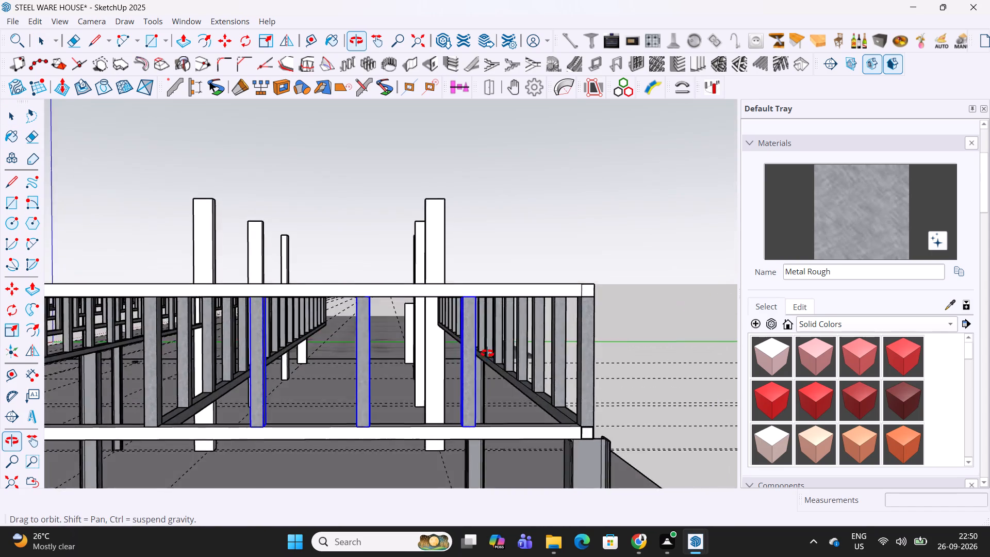
{"action": "middle_click_drag", "start_coordinate": [487, 353], "coordinate": [484, 427]}
{"action": "scroll", "coordinate": [457, 411], "scroll_direction": "up", "scroll_amount": 9}
{"action": "key", "text": "m"}
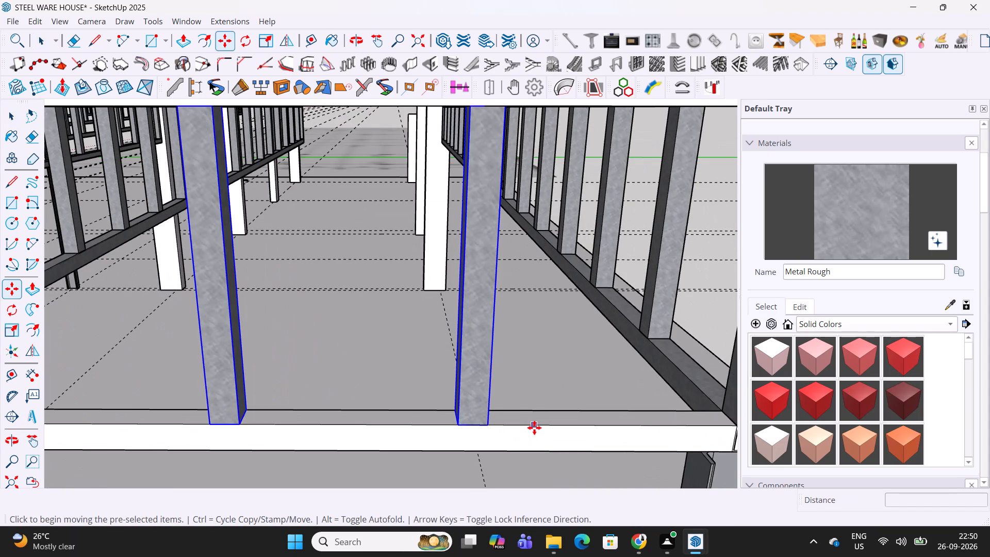
{"action": "left_click", "coordinate": [534, 428]}
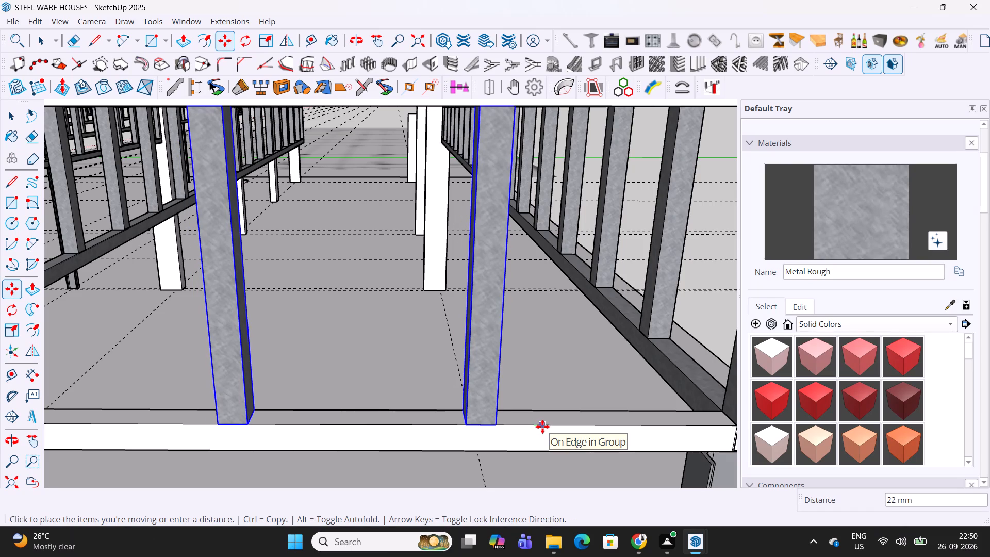
{"action": "left_click", "coordinate": [548, 427]}
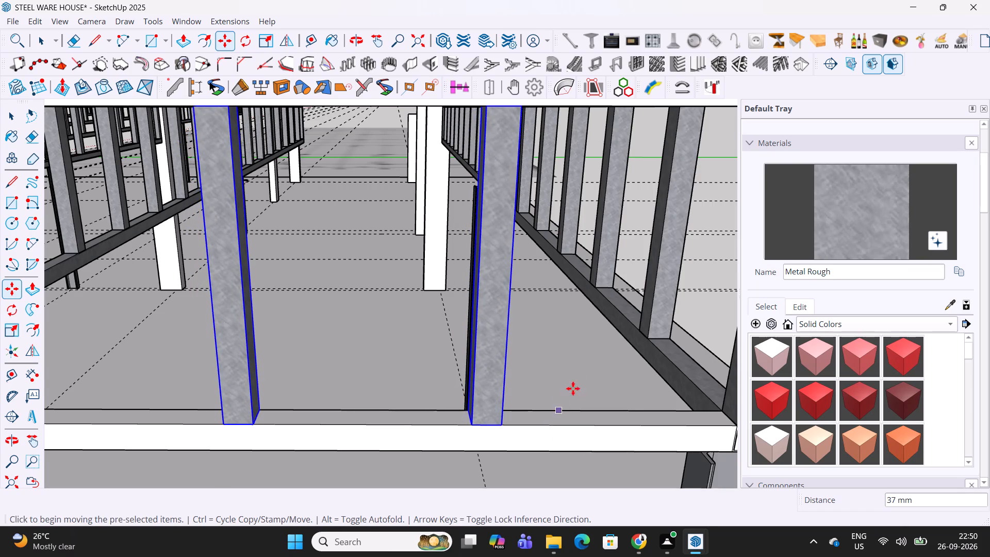
Copy the three vertical members 2775 mm along the bottom edge beam into the neighbouring bay.
{"action": "scroll", "coordinate": [579, 383], "scroll_direction": "down", "scroll_amount": 6}
{"action": "middle_click_drag", "start_coordinate": [574, 382], "coordinate": [557, 415]}
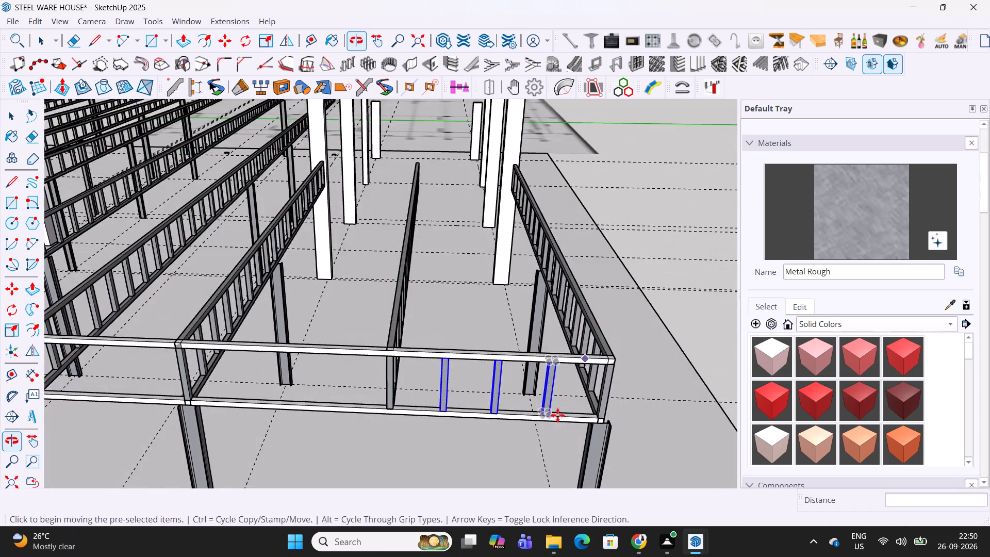
{"action": "scroll", "coordinate": [547, 411], "scroll_direction": "up", "scroll_amount": 9}
{"action": "key", "text": "m"}
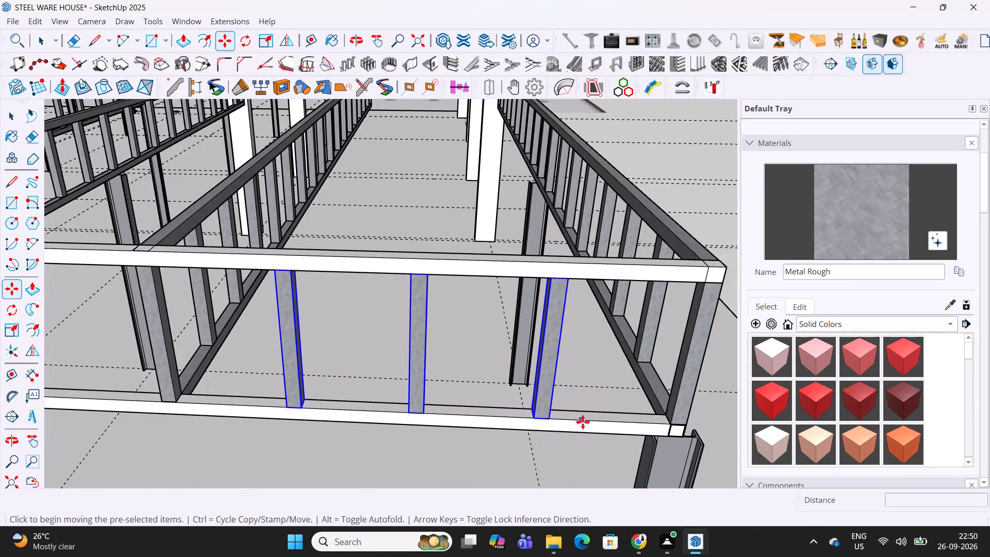
{"action": "left_click", "coordinate": [586, 421]}
{"action": "scroll", "coordinate": [535, 409], "scroll_direction": "down", "scroll_amount": 4}
{"action": "middle_click_drag", "start_coordinate": [434, 396], "coordinate": [590, 390], "text": "shift"}
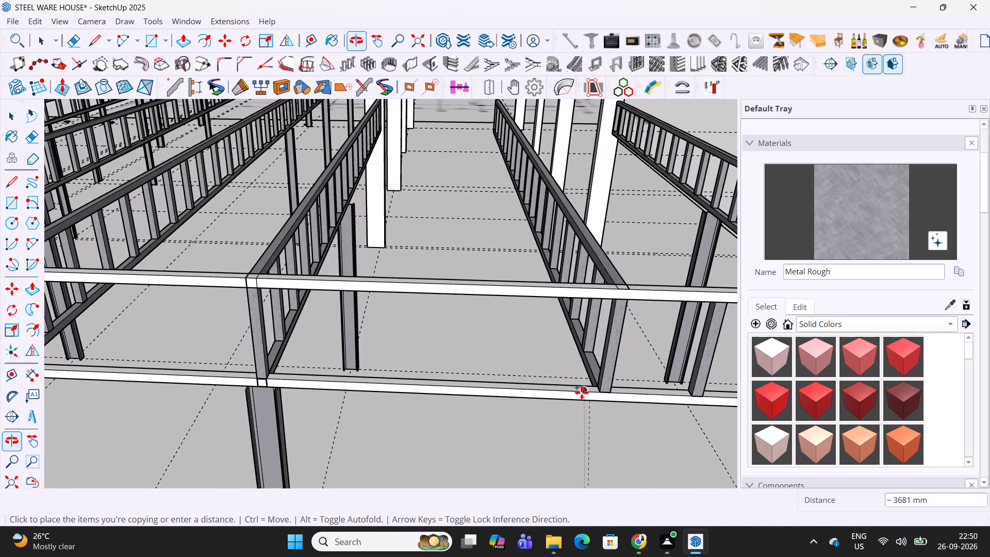
{"action": "middle_click_drag", "start_coordinate": [548, 392], "coordinate": [549, 321]}
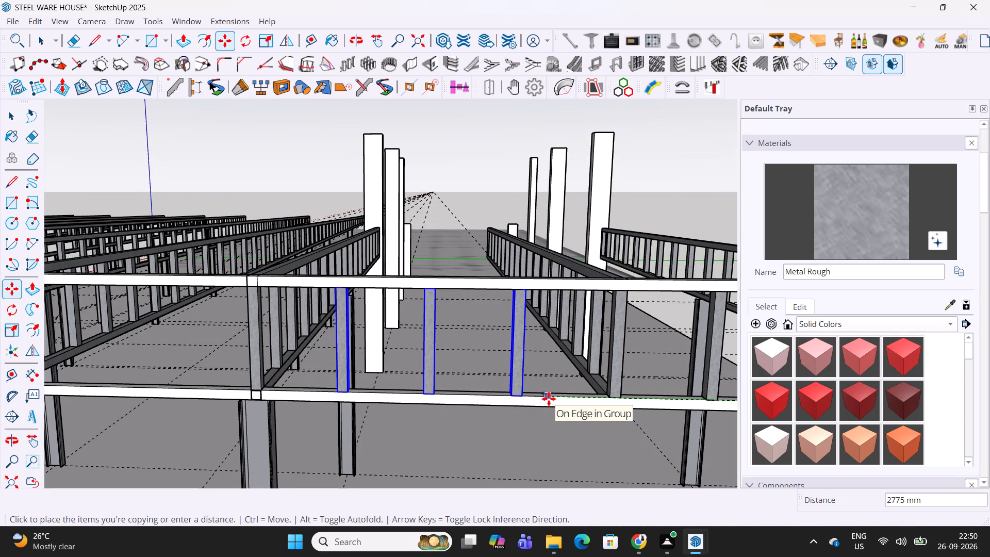
{"action": "left_click", "coordinate": [549, 399]}
Check the section drawings, and group the six vertical members of the two end bays together.
{"action": "left_click", "coordinate": [633, 544]}
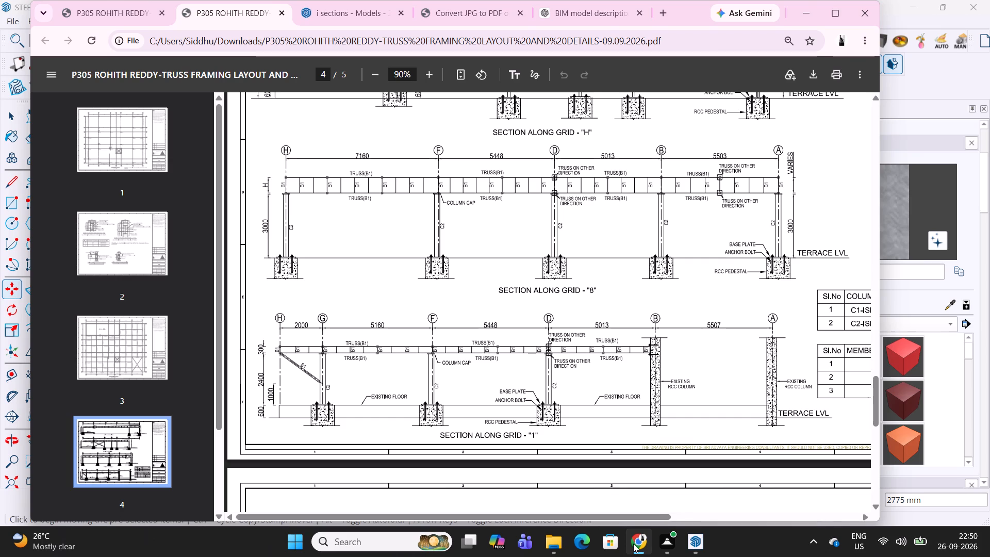
{"action": "left_click", "coordinate": [633, 544]}
{"action": "scroll", "coordinate": [562, 371], "scroll_direction": "down", "scroll_amount": 5}
{"action": "middle_click_drag", "start_coordinate": [628, 365], "coordinate": [551, 353]}
{"action": "middle_click_drag", "start_coordinate": [467, 344], "coordinate": [477, 434]}
{"action": "scroll", "coordinate": [509, 370], "scroll_direction": "up", "scroll_amount": 2}
{"action": "key", "text": "space"}
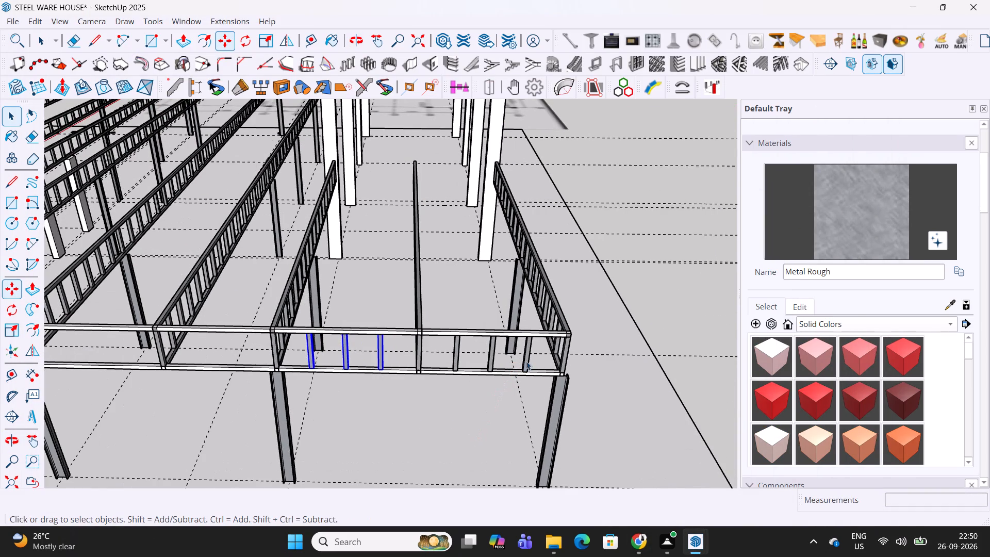
{"action": "left_click", "coordinate": [527, 358], "text": "ctrl"}
{"action": "left_click", "coordinate": [492, 353], "text": "ctrl"}
{"action": "left_click", "coordinate": [457, 353], "text": "ctrl"}
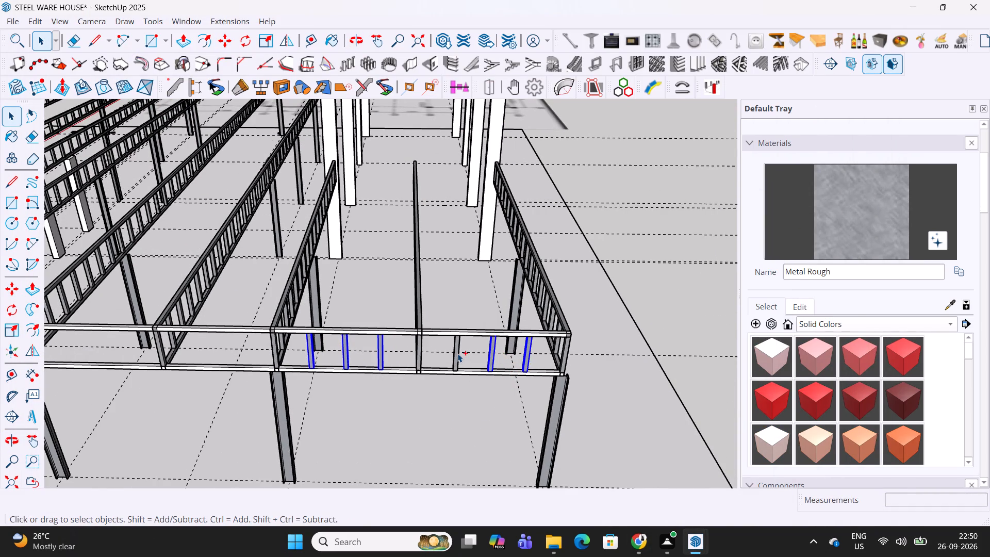
{"action": "right_click", "coordinate": [457, 353], "text": "ctrl"}
{"action": "left_click", "coordinate": [498, 216], "text": "ctrl"}
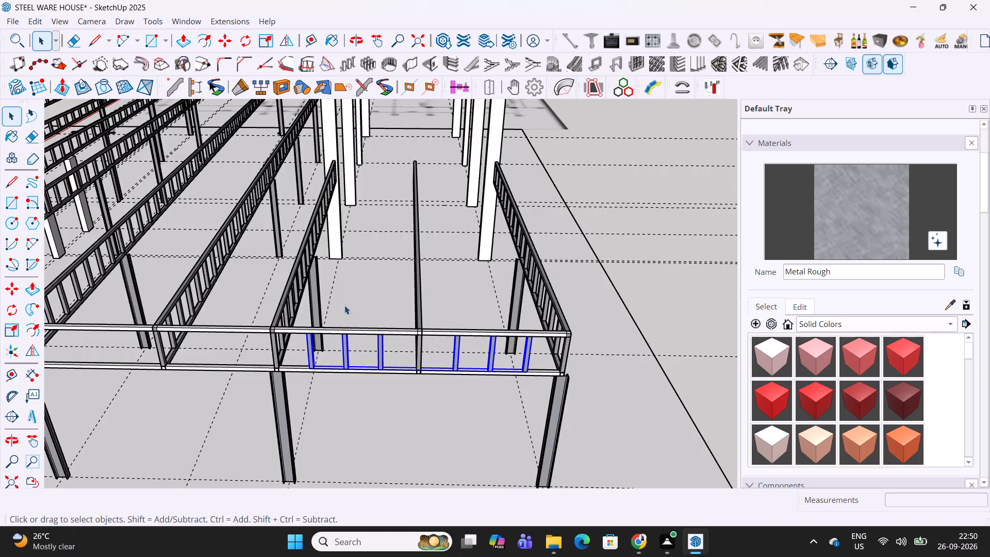
Open the group of vertical members and copy the three nearest the empty bays 2453 mm along the bottom edge beam into the adjacent bay.
{"action": "middle_click_drag", "start_coordinate": [325, 324], "coordinate": [447, 329]}
{"action": "double_click", "coordinate": [542, 365]}
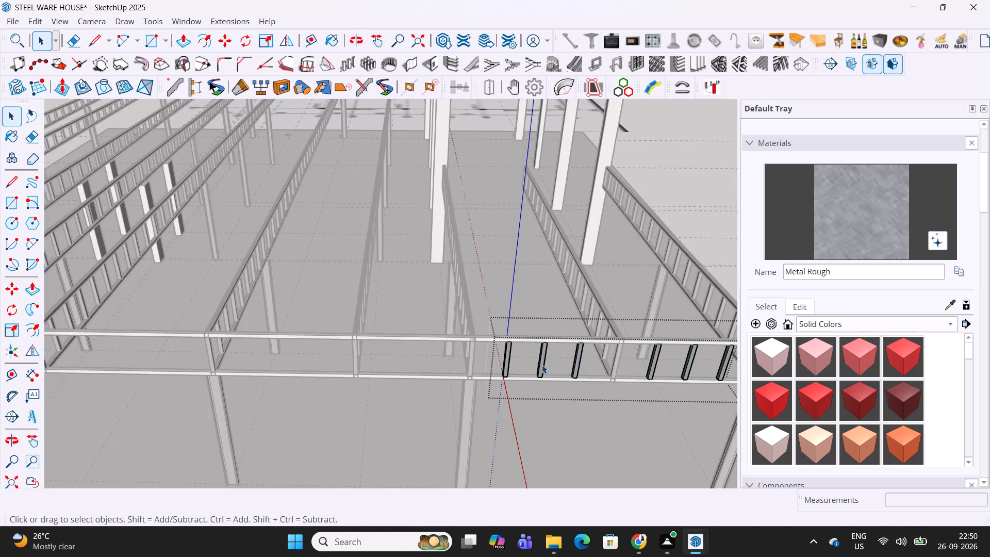
{"action": "middle_click_drag", "start_coordinate": [542, 365], "coordinate": [533, 309]}
{"action": "left_click_drag", "start_coordinate": [593, 322], "coordinate": [464, 343]}
{"action": "scroll", "coordinate": [499, 345], "scroll_direction": "up", "scroll_amount": 4}
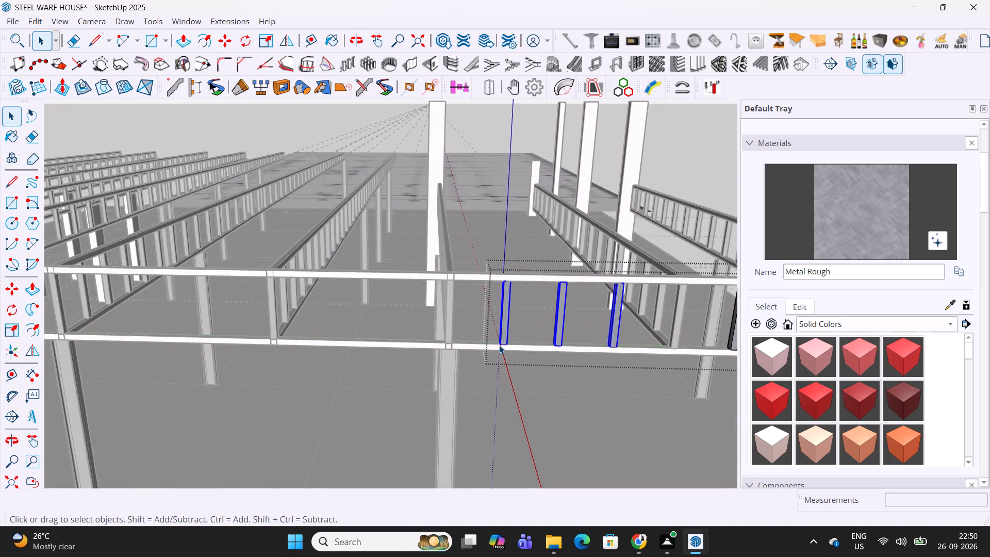
{"action": "scroll", "coordinate": [526, 353], "scroll_direction": "up", "scroll_amount": 4}
{"action": "key", "text": "m"}
{"action": "left_click", "coordinate": [661, 335]}
{"action": "scroll", "coordinate": [649, 332], "scroll_direction": "down", "scroll_amount": 5}
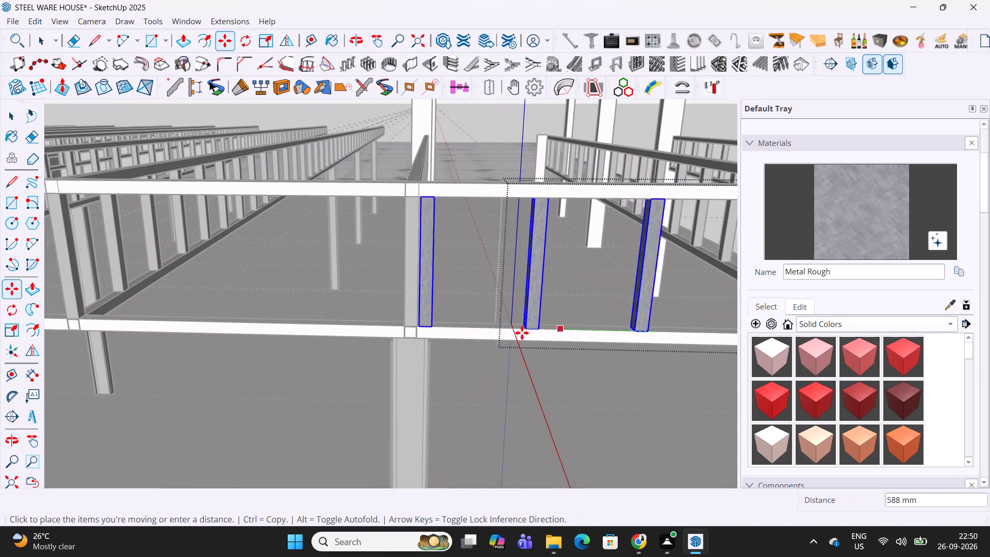
{"action": "middle_click_drag", "start_coordinate": [412, 332], "coordinate": [548, 347]}
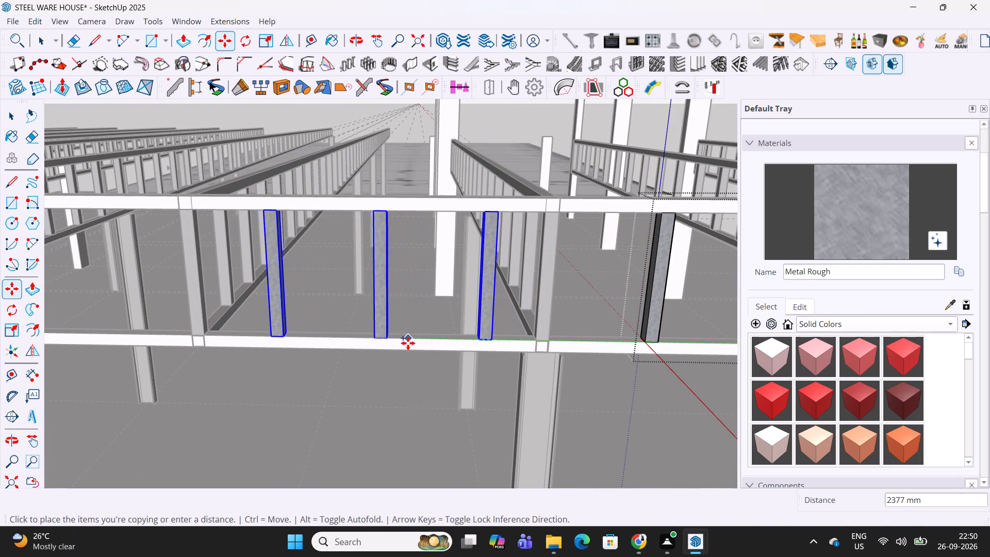
{"action": "left_click", "coordinate": [397, 343]}
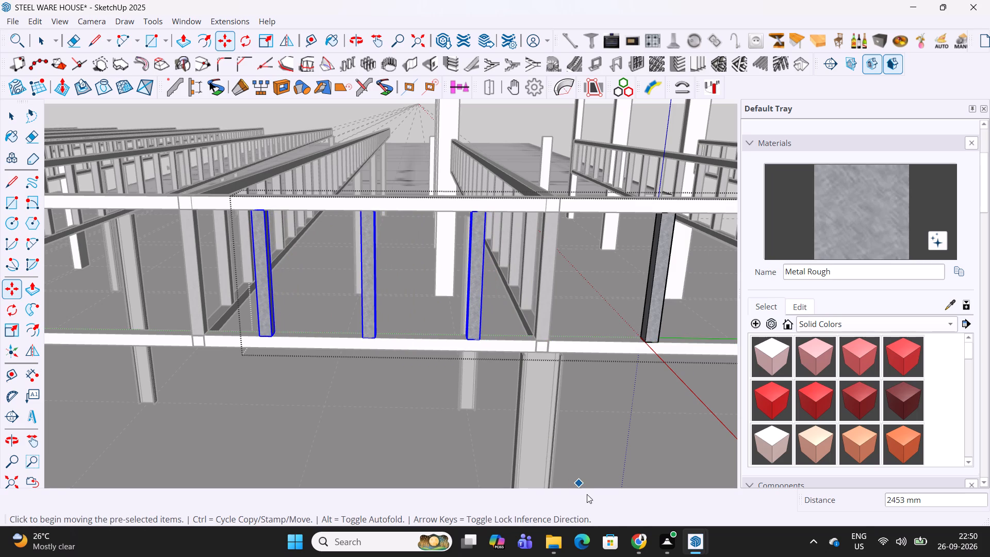
Consult the section drawings, and copy the three selected vertical members about 2.5 m along the bottom edge beam into the following empty bay.
{"action": "left_click", "coordinate": [642, 540]}
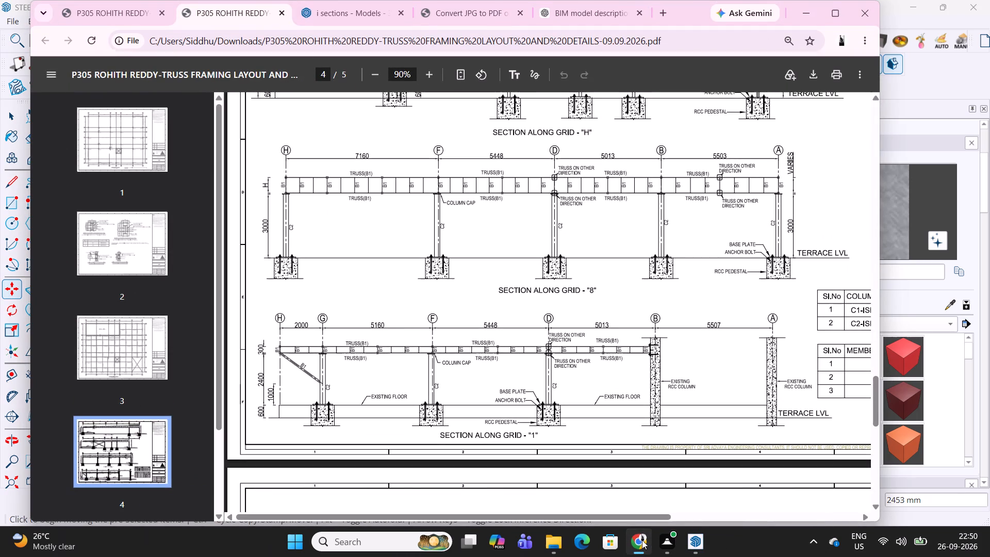
{"action": "left_click", "coordinate": [642, 540]}
{"action": "left_click", "coordinate": [642, 540]}
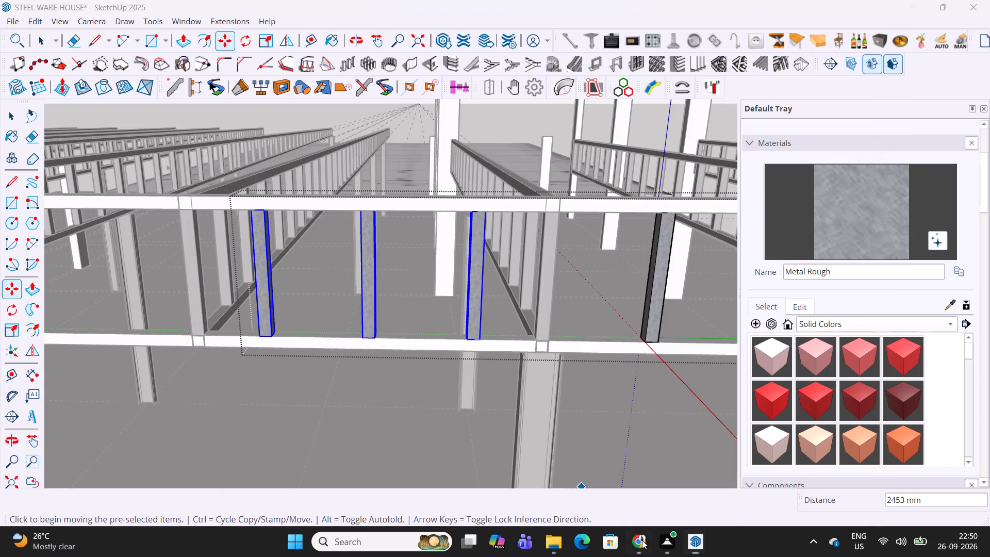
{"action": "left_click", "coordinate": [642, 540]}
{"action": "scroll", "coordinate": [530, 371], "scroll_direction": "down", "scroll_amount": 2}
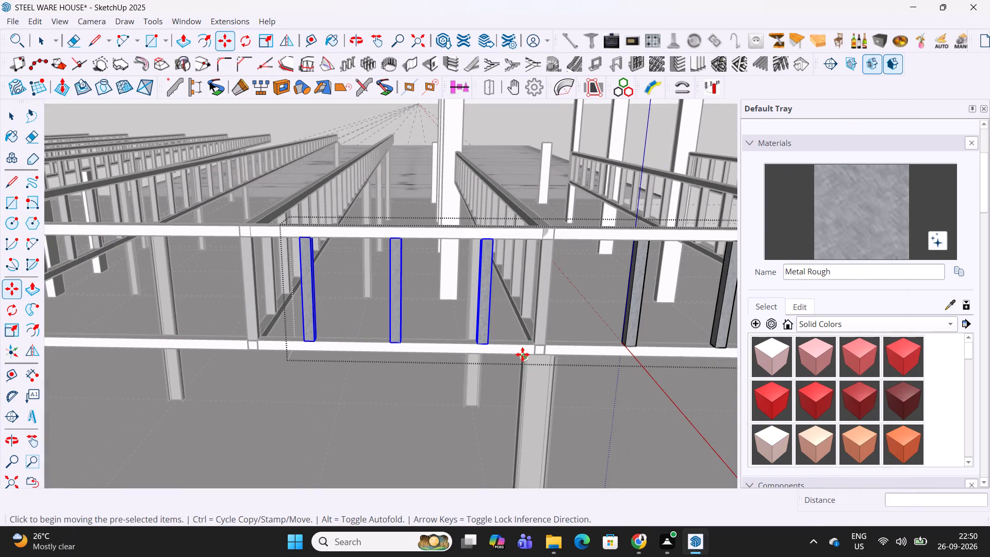
{"action": "middle_click_drag", "start_coordinate": [521, 353], "coordinate": [509, 366]}
{"action": "middle_click_drag", "start_coordinate": [509, 366], "coordinate": [757, 369], "text": "shift"}
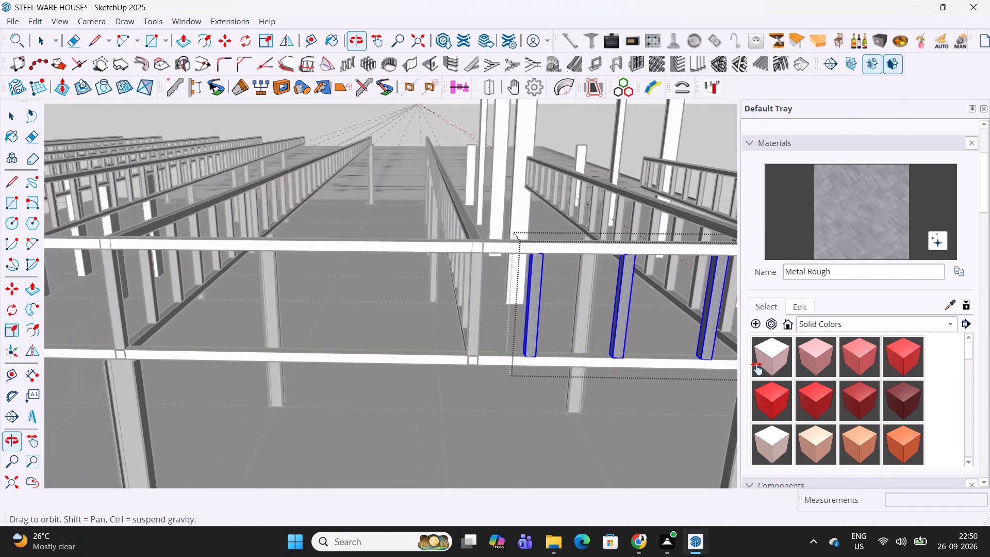
{"action": "middle_click_drag", "start_coordinate": [757, 369], "coordinate": [623, 343], "text": "shift"}
{"action": "left_click", "coordinate": [626, 337]}
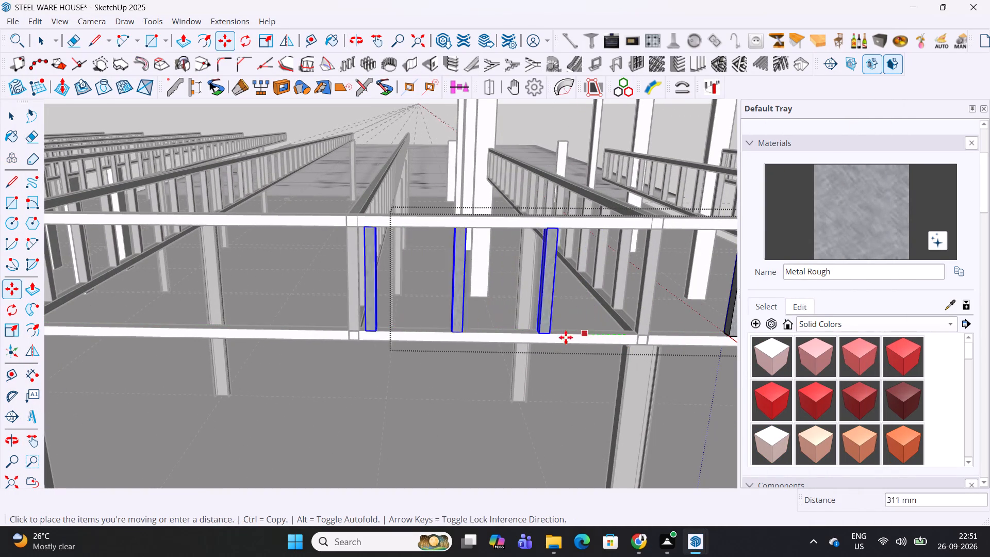
{"action": "middle_click_drag", "start_coordinate": [402, 336], "coordinate": [618, 342]}
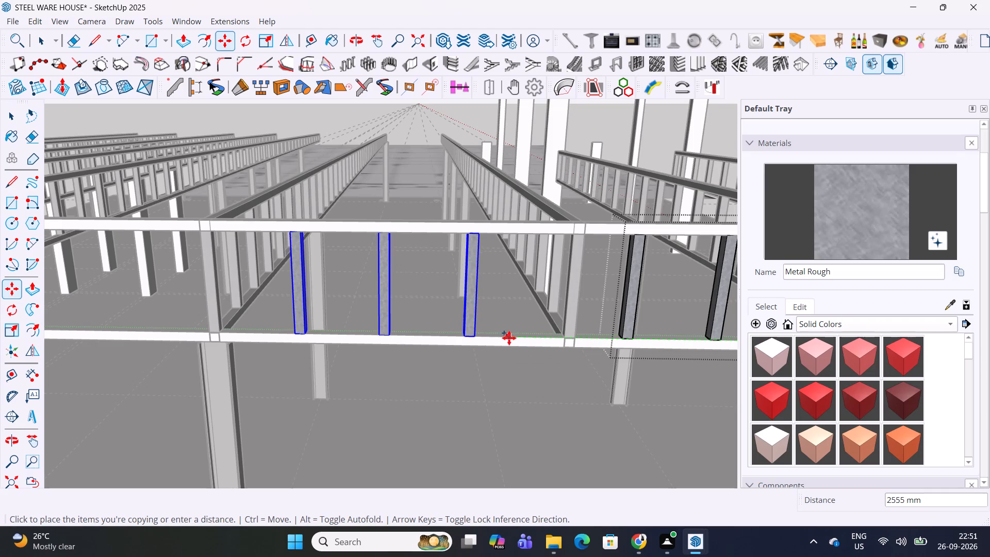
{"action": "left_click", "coordinate": [513, 338]}
Move the three newly copied vertical members slightly along the bottom edge beam, back toward the already filled bays, to adjust their spacing.
{"action": "scroll", "coordinate": [452, 311], "scroll_direction": "down", "scroll_amount": 3}
{"action": "middle_click_drag", "start_coordinate": [452, 311], "coordinate": [581, 320]}
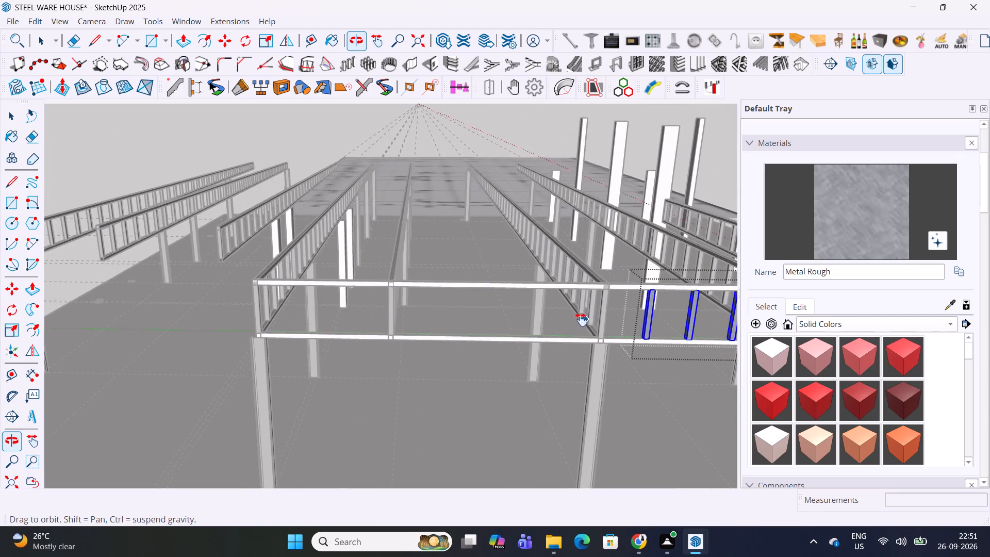
{"action": "middle_click_drag", "start_coordinate": [581, 320], "coordinate": [500, 321]}
{"action": "scroll", "coordinate": [575, 337], "scroll_direction": "up", "scroll_amount": 2}
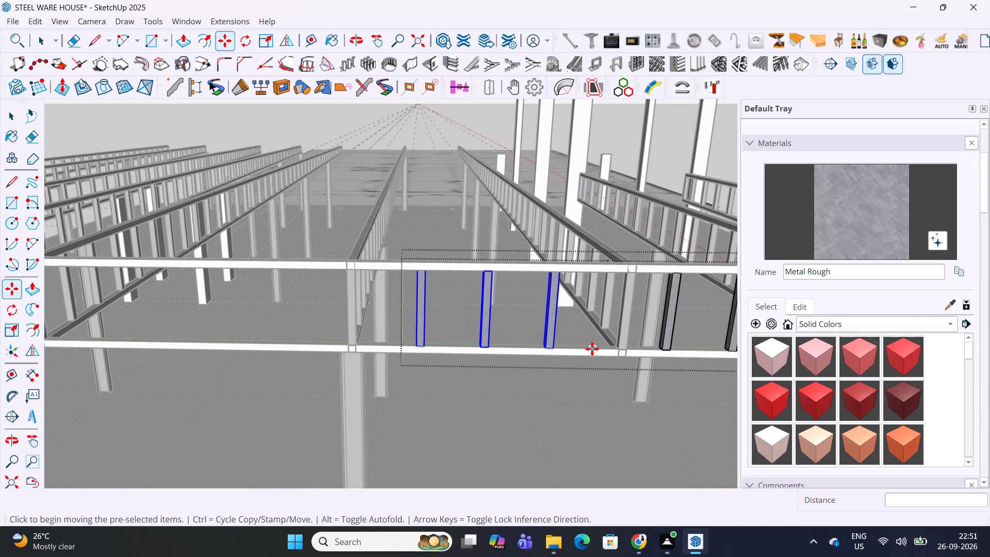
{"action": "scroll", "coordinate": [587, 349], "scroll_direction": "up", "scroll_amount": 8}
{"action": "left_click", "coordinate": [566, 351]}
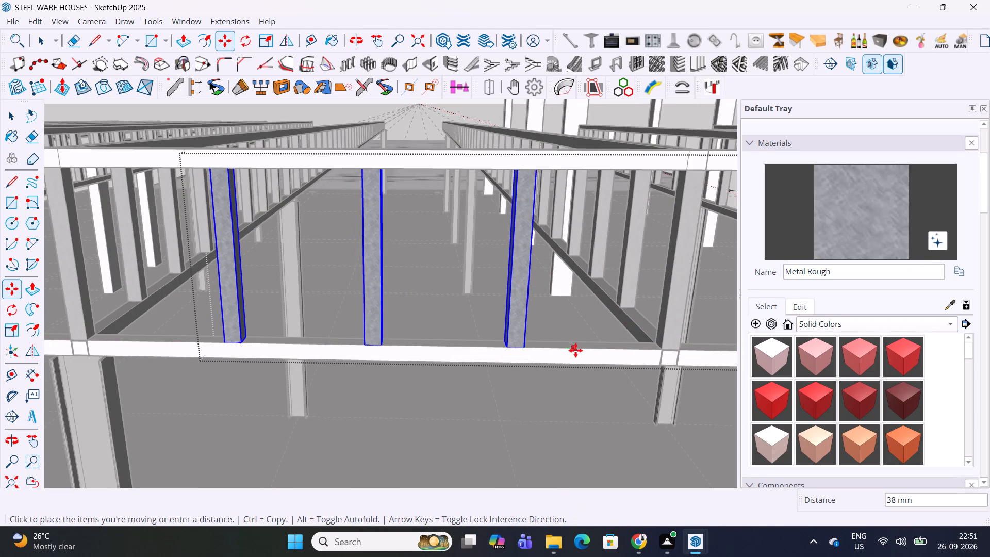
{"action": "left_click", "coordinate": [578, 350]}
Copy the three selected vertical members 2830 mm along the bottom edge beam into the next empty bay.
{"action": "left_click", "coordinate": [587, 350]}
{"action": "scroll", "coordinate": [578, 348], "scroll_direction": "down", "scroll_amount": 11}
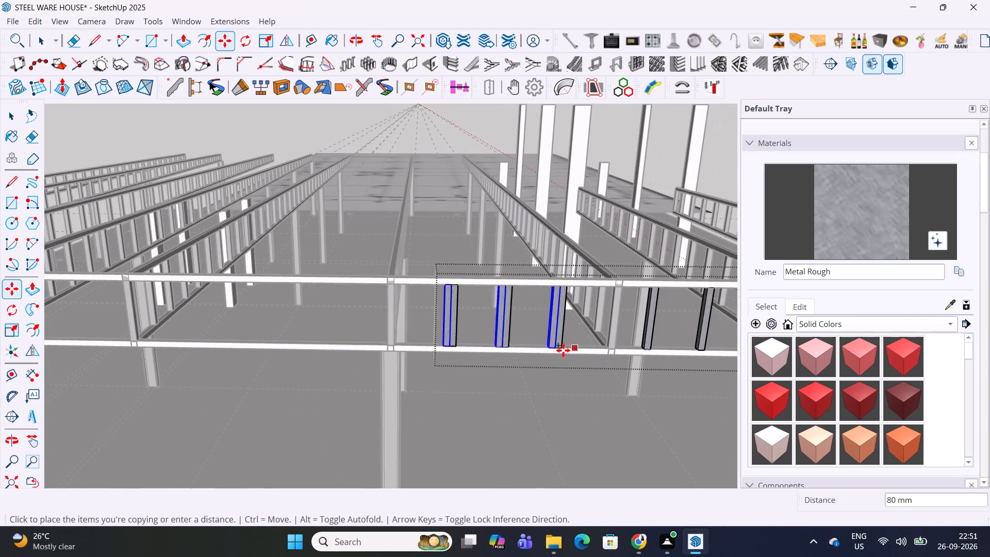
{"action": "middle_click_drag", "start_coordinate": [375, 334], "coordinate": [466, 339]}
{"action": "scroll", "coordinate": [499, 352], "scroll_direction": "up", "scroll_amount": 1}
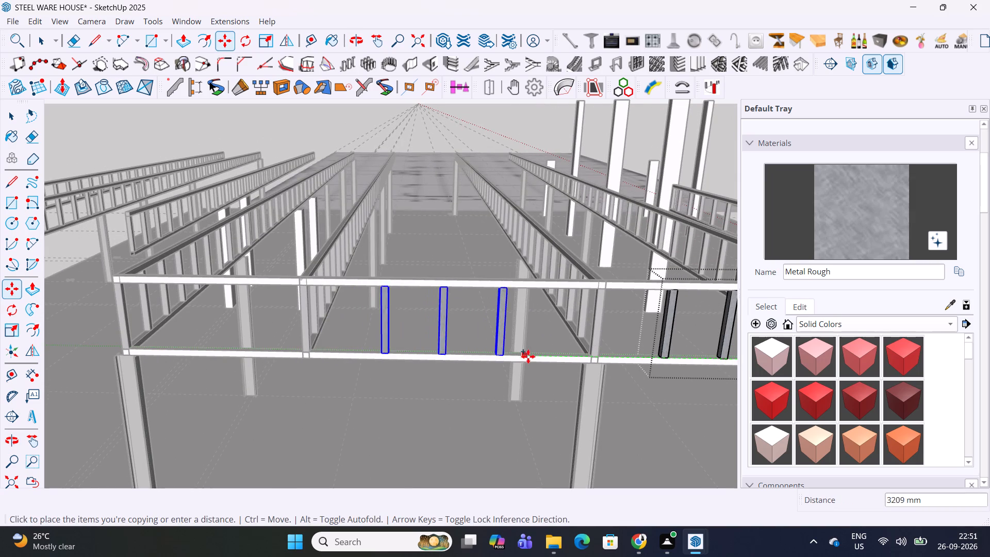
{"action": "left_click", "coordinate": [559, 358]}
Check the section along grid 8, and shift the three newest vertical members slightly along the bottom beam toward the filled bays.
{"action": "left_click", "coordinate": [634, 540]}
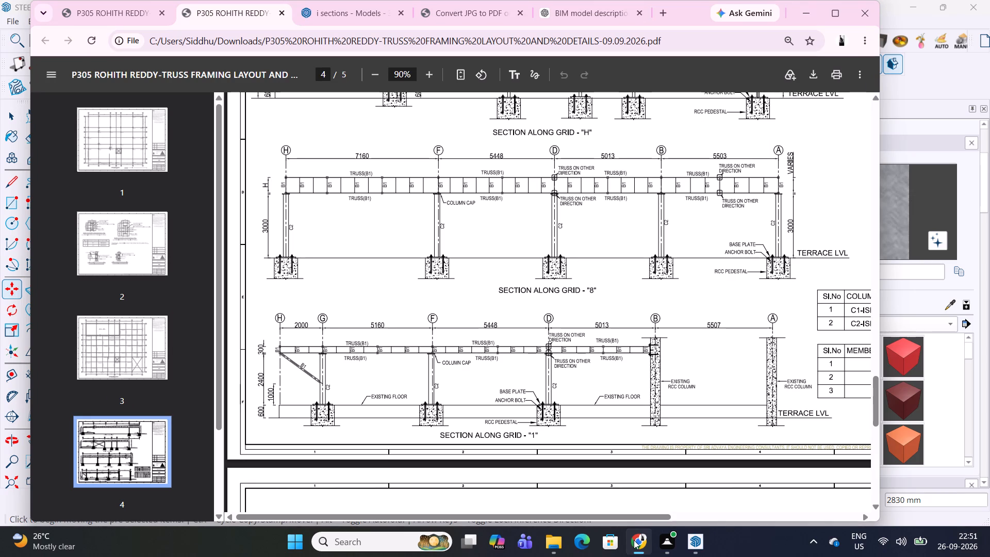
{"action": "left_click", "coordinate": [634, 540]}
{"action": "scroll", "coordinate": [469, 346], "scroll_direction": "down", "scroll_amount": 5}
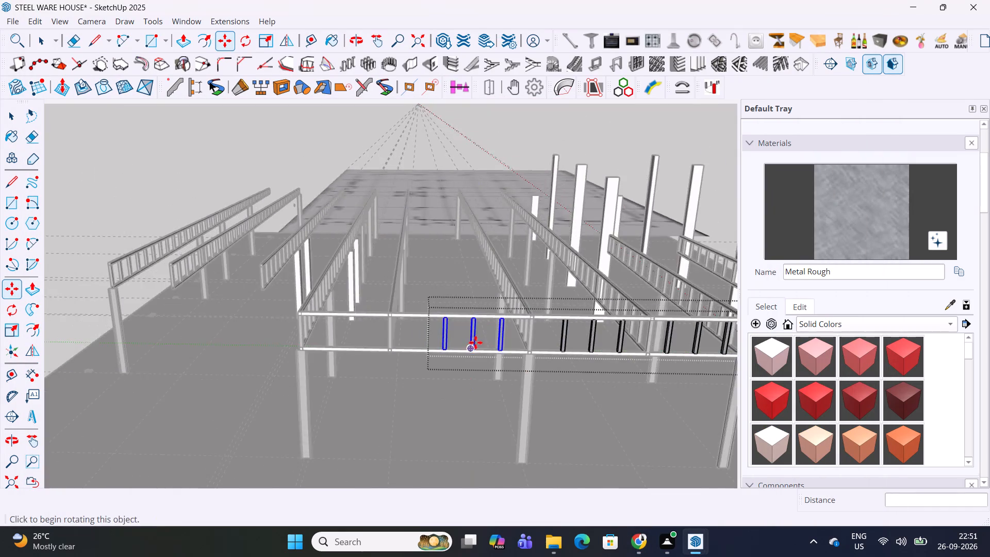
{"action": "scroll", "coordinate": [480, 337], "scroll_direction": "down", "scroll_amount": 6}
{"action": "middle_click_drag", "start_coordinate": [506, 305], "coordinate": [501, 321]}
{"action": "scroll", "coordinate": [474, 365], "scroll_direction": "up", "scroll_amount": 10}
{"action": "middle_click_drag", "start_coordinate": [465, 381], "coordinate": [478, 354]}
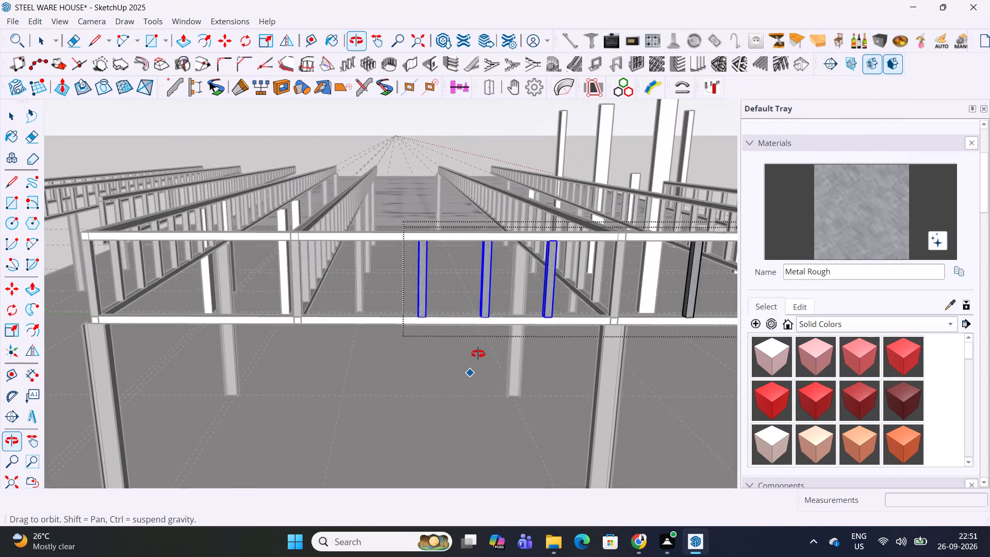
{"action": "middle_click_drag", "start_coordinate": [478, 354], "coordinate": [459, 361]}
{"action": "scroll", "coordinate": [450, 336], "scroll_direction": "up", "scroll_amount": 4}
{"action": "scroll", "coordinate": [439, 353], "scroll_direction": "down", "scroll_amount": 2}
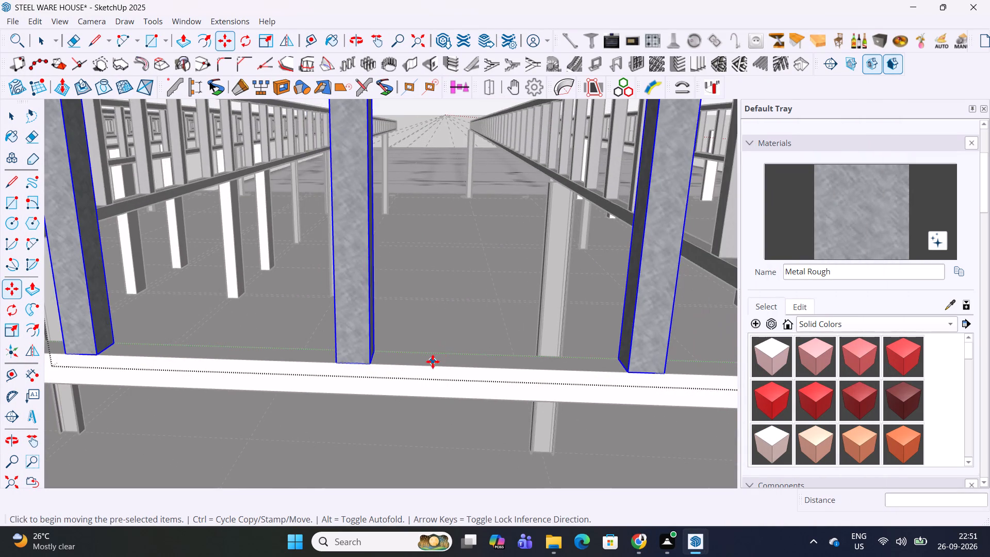
{"action": "scroll", "coordinate": [433, 362], "scroll_direction": "down", "scroll_amount": 4}
{"action": "left_click", "coordinate": [432, 366]}
{"action": "left_click", "coordinate": [443, 367]}
Copy the outermost vertical member once along the bottom edge beam toward the unfilled end, adding a fourth member in that bay.
{"action": "scroll", "coordinate": [443, 367], "scroll_direction": "down", "scroll_amount": 4}
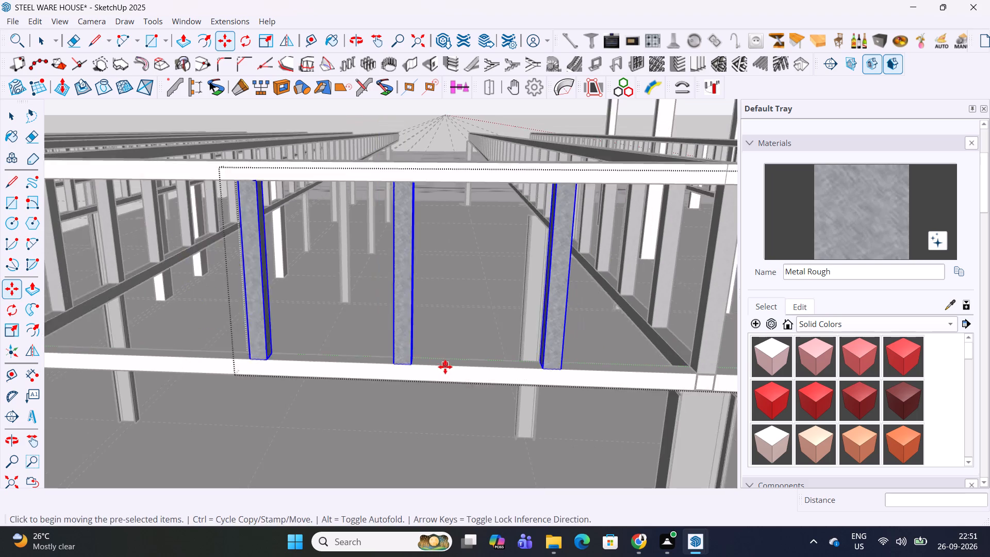
{"action": "middle_click_drag", "start_coordinate": [445, 367], "coordinate": [616, 391]}
{"action": "key", "text": "space"}
{"action": "left_click", "coordinate": [441, 313]}
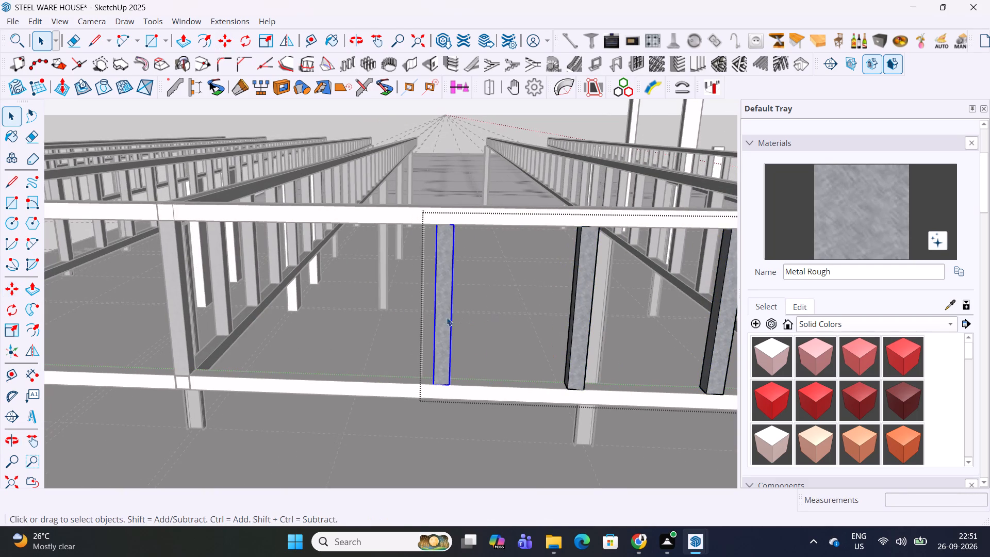
{"action": "key", "text": "m"}
{"action": "left_click", "coordinate": [521, 389]}
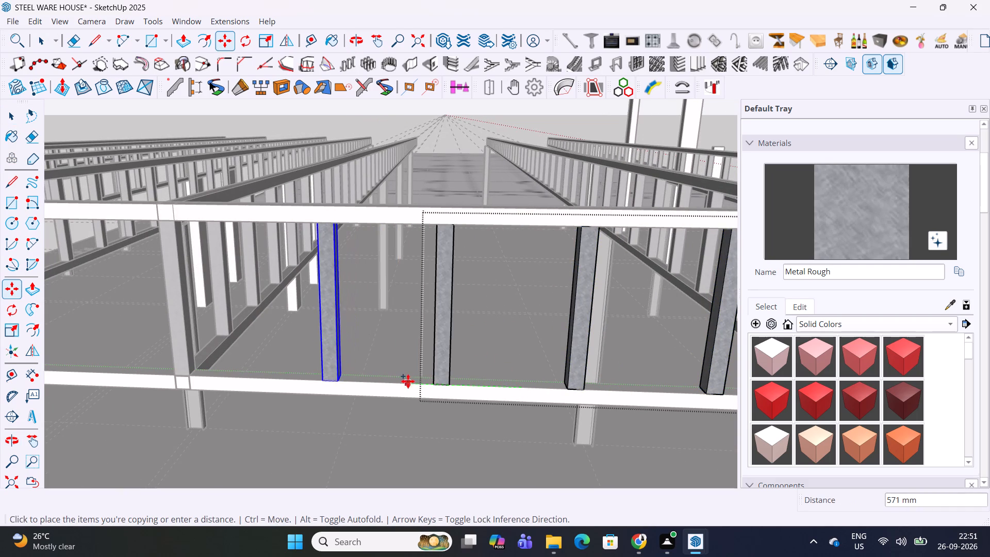
{"action": "left_click", "coordinate": [388, 383]}
{"action": "scroll", "coordinate": [405, 372], "scroll_direction": "down", "scroll_amount": 6}
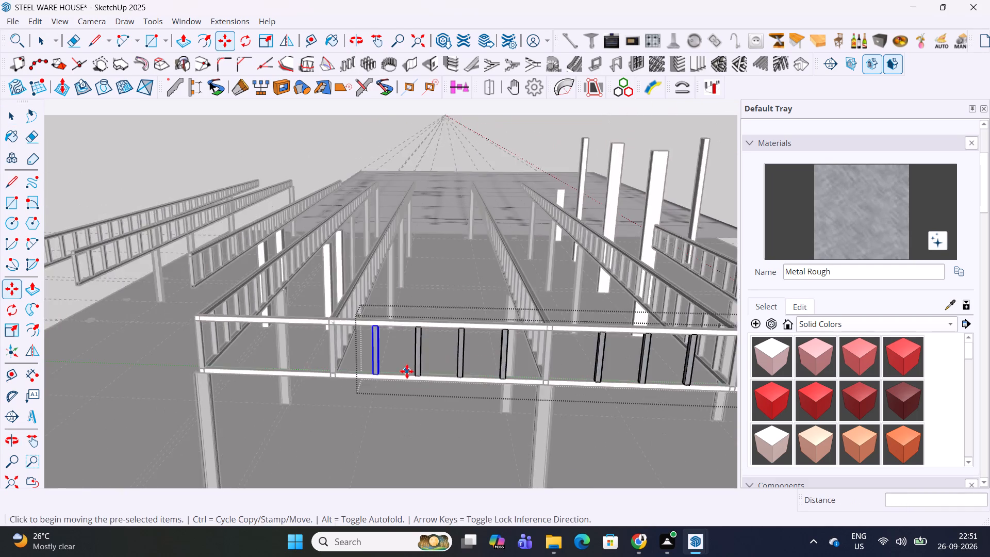
Compare the vertical member layout of the edge truss with the section drawings along grids 8 and 1.
{"action": "middle_click_drag", "start_coordinate": [407, 371], "coordinate": [430, 373]}
{"action": "left_click", "coordinate": [638, 536]}
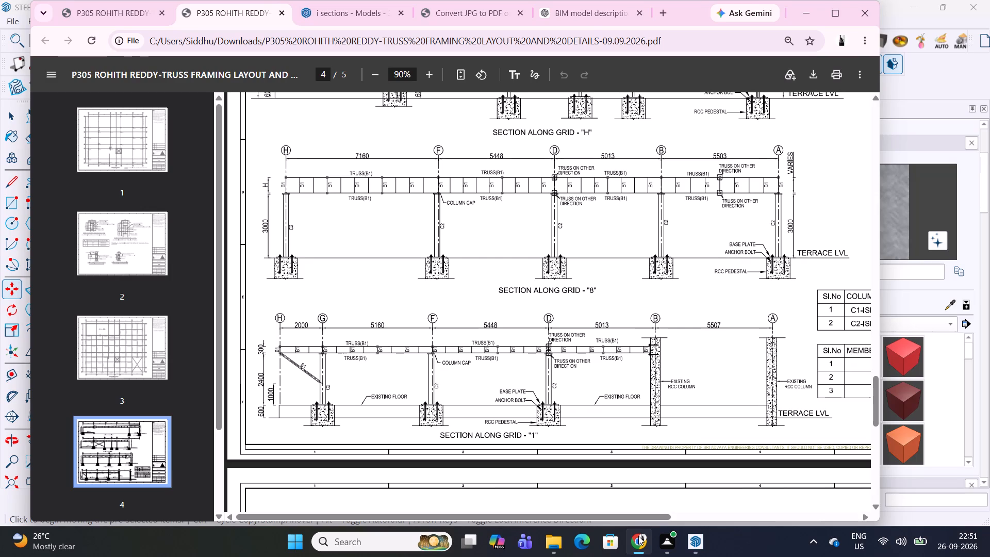
{"action": "left_click", "coordinate": [638, 536]}
{"action": "scroll", "coordinate": [581, 360], "scroll_direction": "down", "scroll_amount": 4}
{"action": "middle_click_drag", "start_coordinate": [495, 349], "coordinate": [489, 313]}
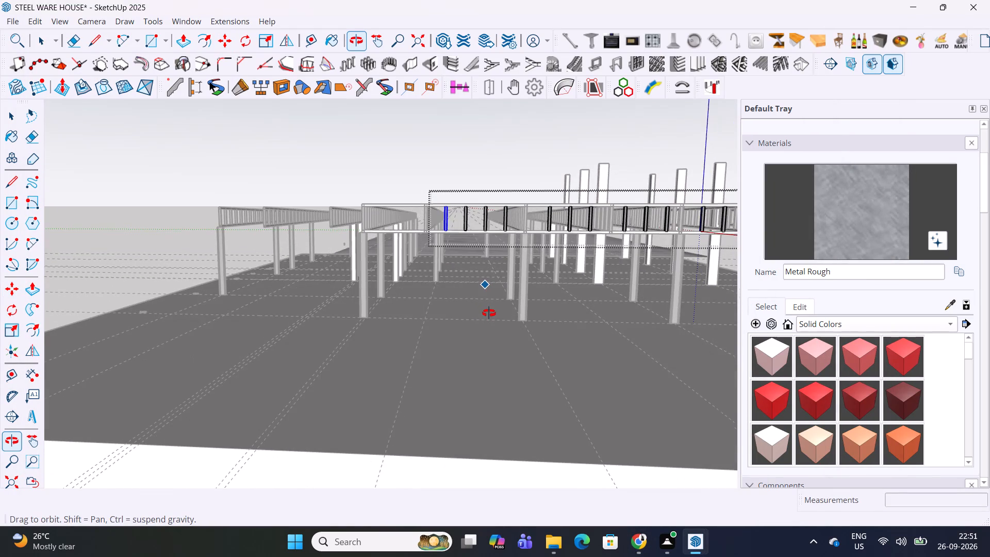
{"action": "middle_click_drag", "start_coordinate": [489, 313], "coordinate": [457, 325]}
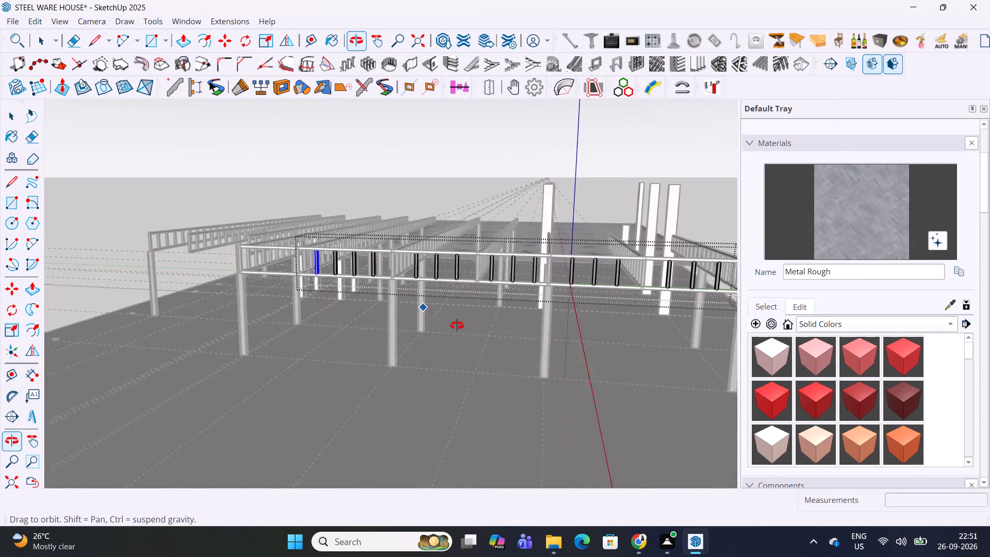
{"action": "middle_click_drag", "start_coordinate": [457, 325], "coordinate": [456, 320]}
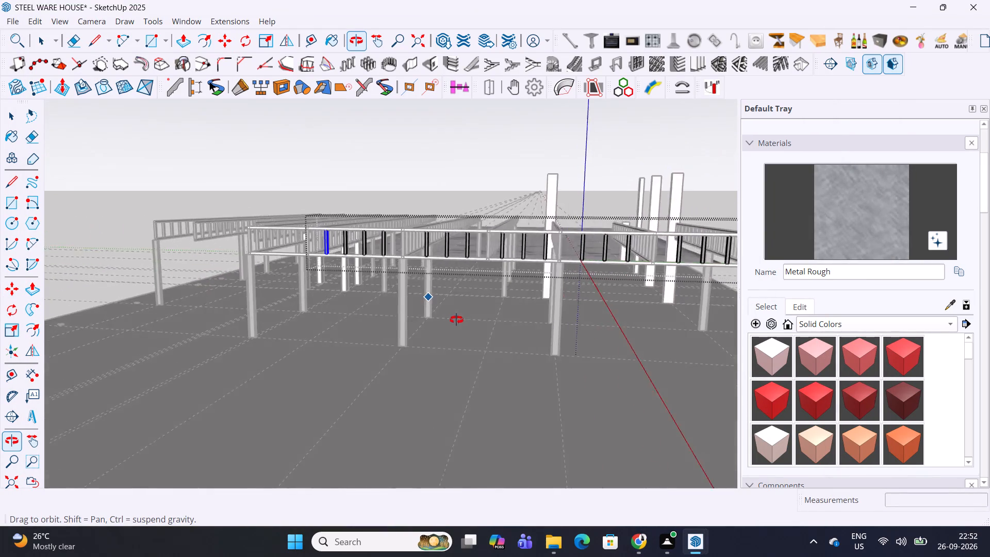
{"action": "middle_click_drag", "start_coordinate": [456, 320], "coordinate": [448, 320]}
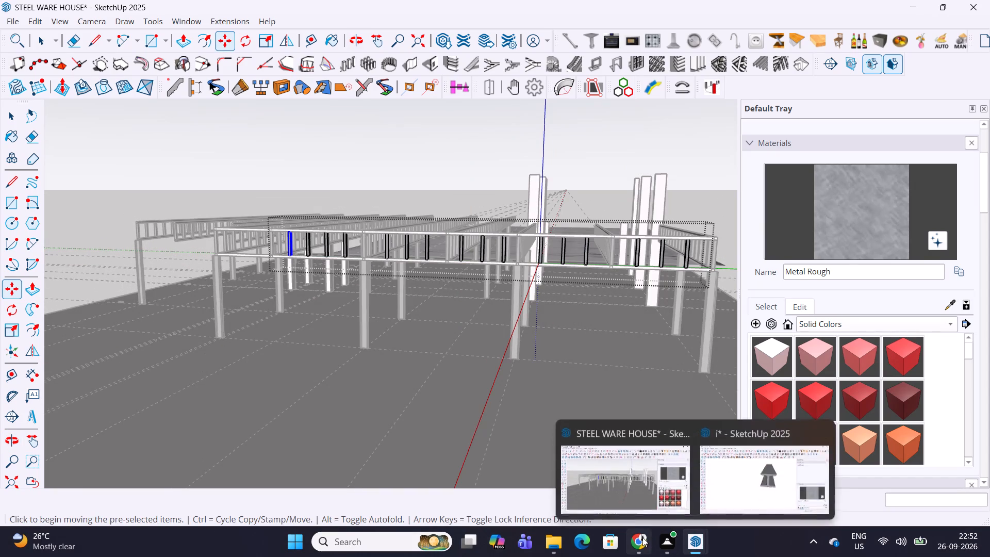
{"action": "left_click", "coordinate": [642, 537]}
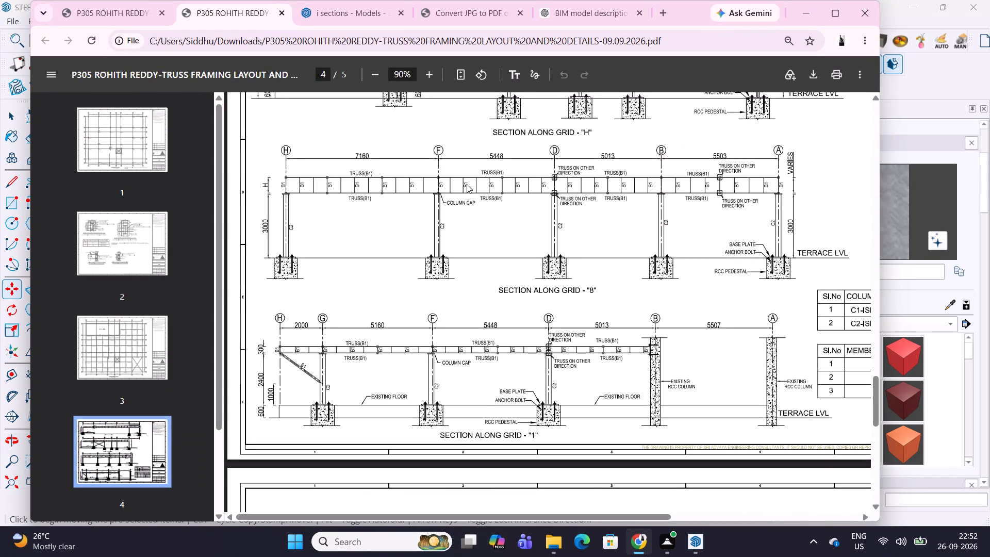
{"action": "left_click", "coordinate": [806, 17]}
{"action": "scroll", "coordinate": [394, 272], "scroll_direction": "down", "scroll_amount": 2}
{"action": "middle_click_drag", "start_coordinate": [397, 278], "coordinate": [425, 324]}
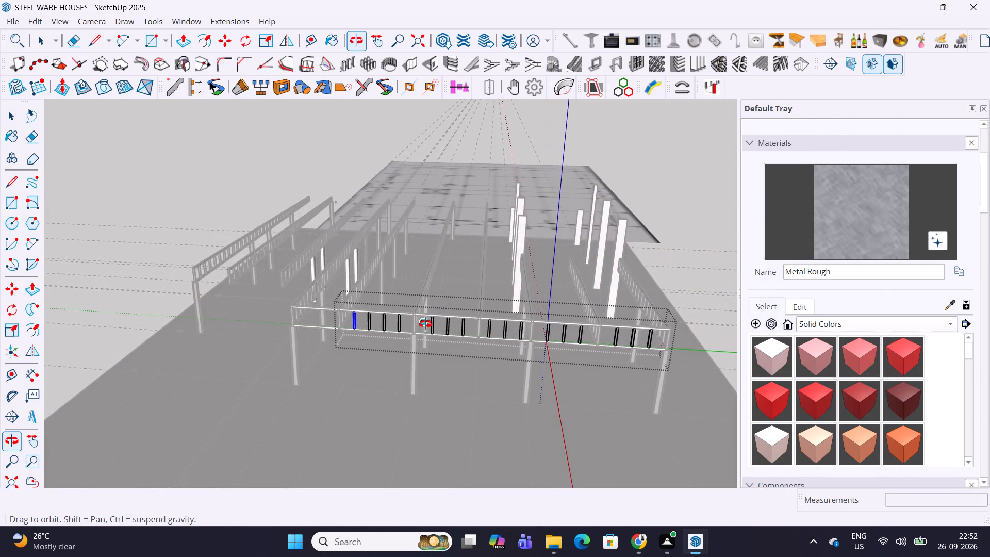
{"action": "middle_click_drag", "start_coordinate": [425, 324], "coordinate": [450, 318]}
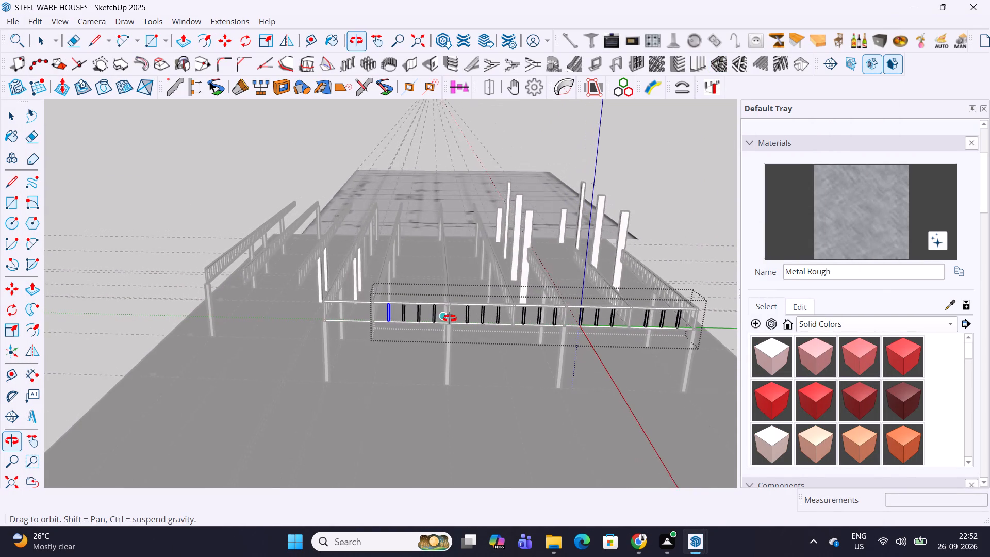
{"action": "middle_click_drag", "start_coordinate": [450, 318], "coordinate": [415, 311]}
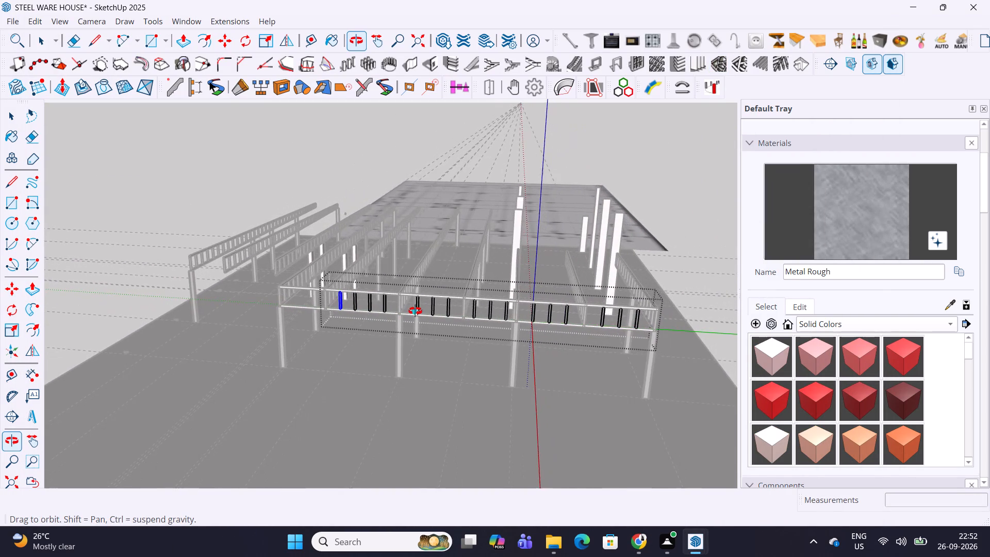
{"action": "middle_click_drag", "start_coordinate": [415, 311], "coordinate": [441, 311]}
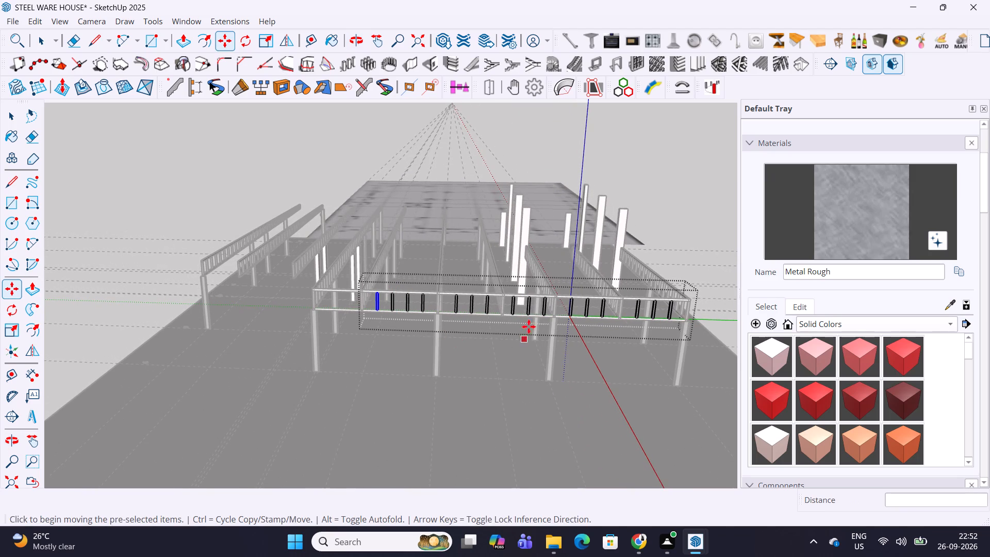
{"action": "middle_click_drag", "start_coordinate": [530, 307], "coordinate": [547, 294]}
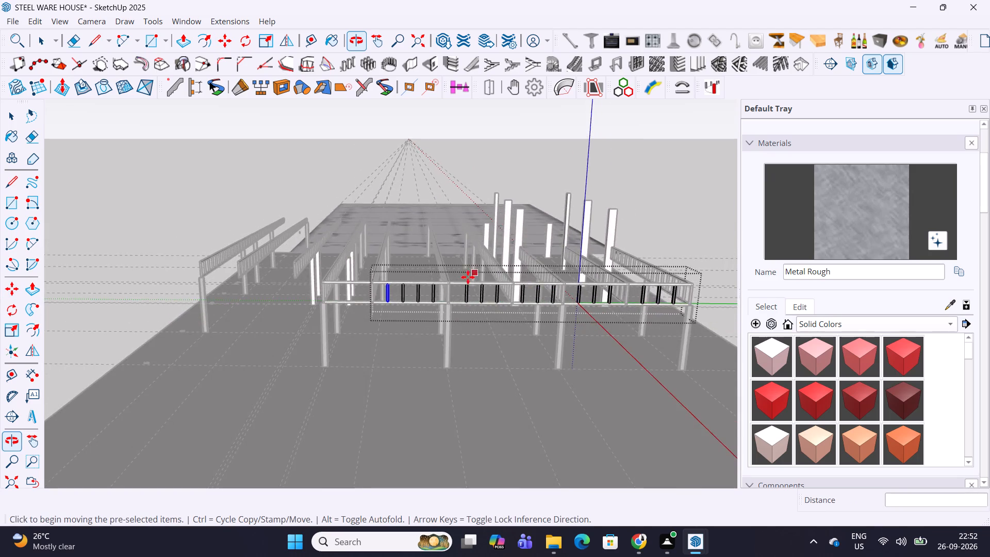
Copy the outermost vertical member about 1310 mm along the edge beam into the end bay, and copy it once more toward the corner.
{"action": "scroll", "coordinate": [439, 286], "scroll_direction": "up", "scroll_amount": 9}
{"action": "scroll", "coordinate": [357, 301], "scroll_direction": "down", "scroll_amount": 3}
{"action": "middle_click_drag", "start_coordinate": [357, 301], "coordinate": [410, 322]}
{"action": "scroll", "coordinate": [440, 346], "scroll_direction": "up", "scroll_amount": 2}
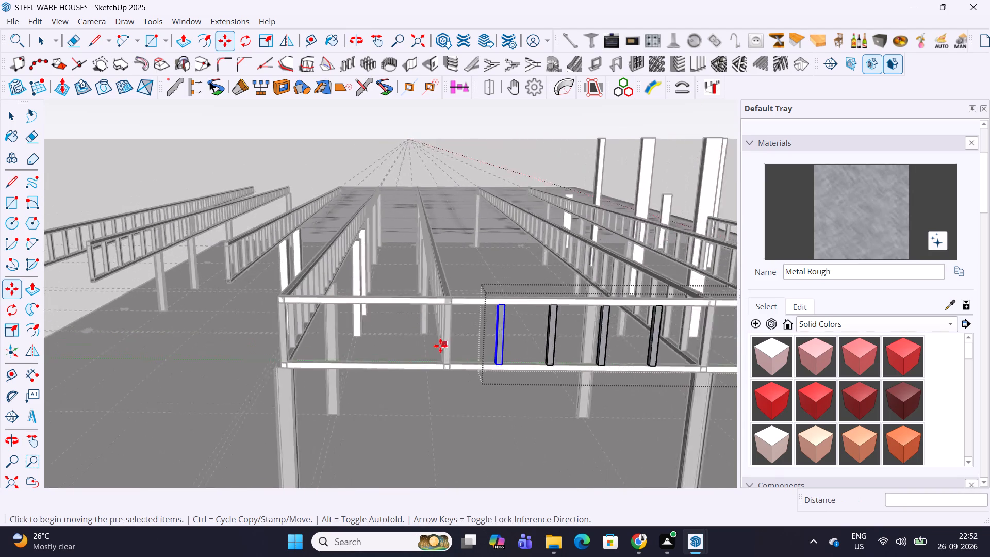
{"action": "scroll", "coordinate": [440, 346], "scroll_direction": "up", "scroll_amount": 3}
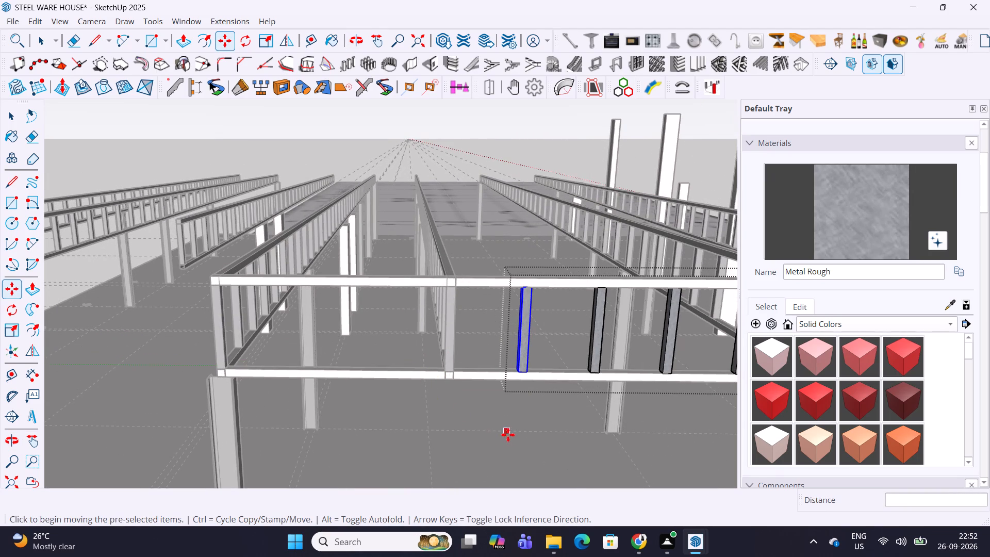
{"action": "left_click", "coordinate": [513, 434]}
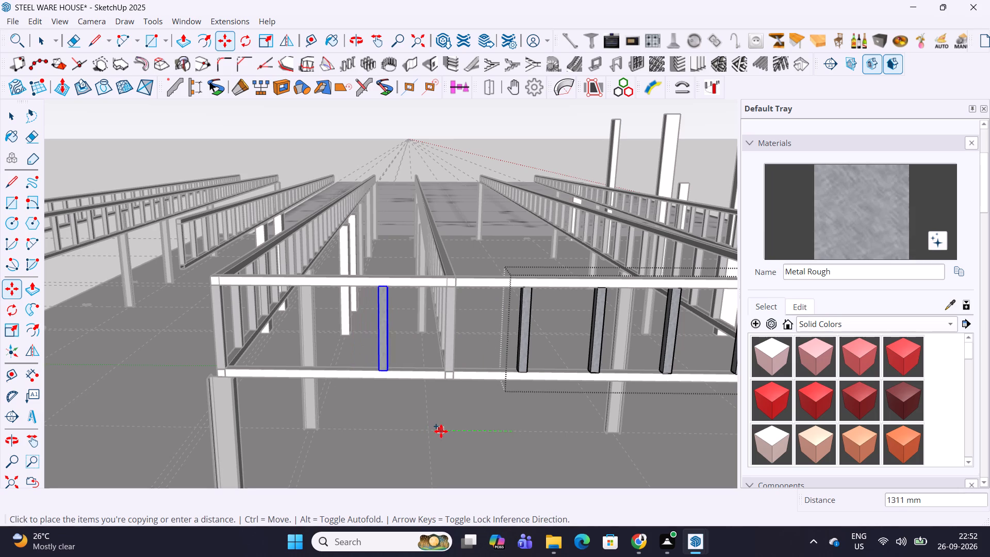
{"action": "left_click", "coordinate": [442, 431]}
{"action": "left_click", "coordinate": [505, 447]}
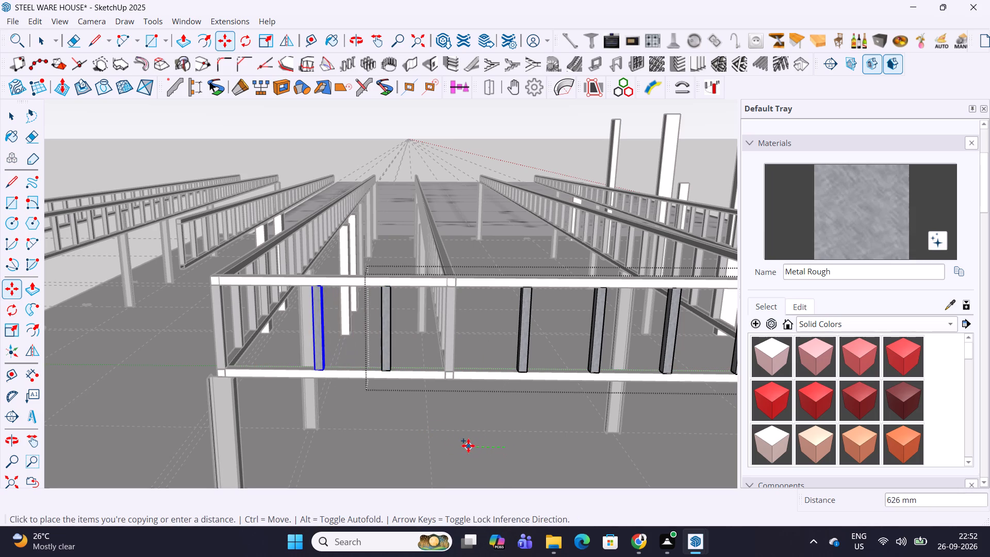
{"action": "left_click", "coordinate": [455, 445]}
Move the first of the two new end-bay vertical members 80 mm along the beam toward the corner, and exit the group.
{"action": "key", "text": "space"}
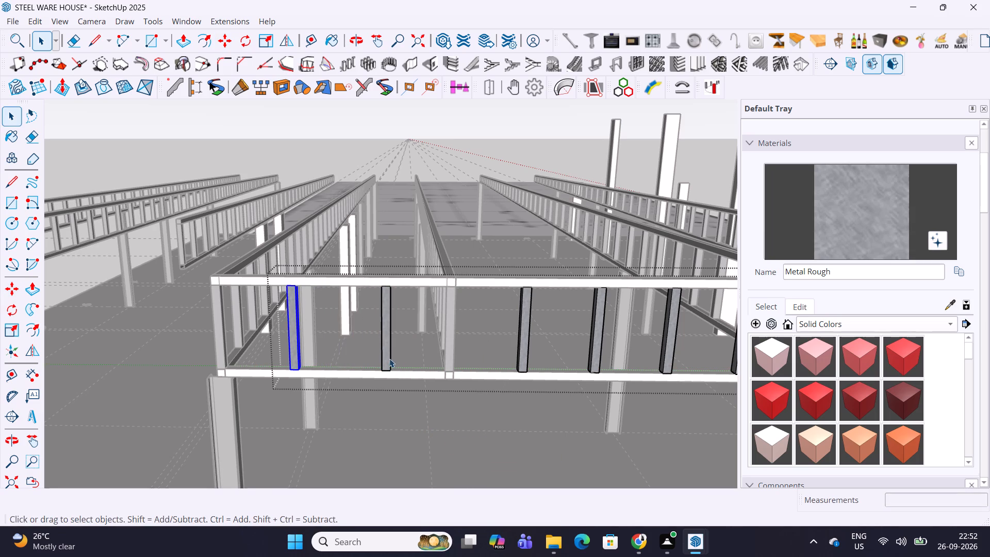
{"action": "left_click", "coordinate": [389, 358]}
{"action": "key", "text": "m"}
{"action": "left_click", "coordinate": [483, 439]}
{"action": "left_click", "coordinate": [472, 439]}
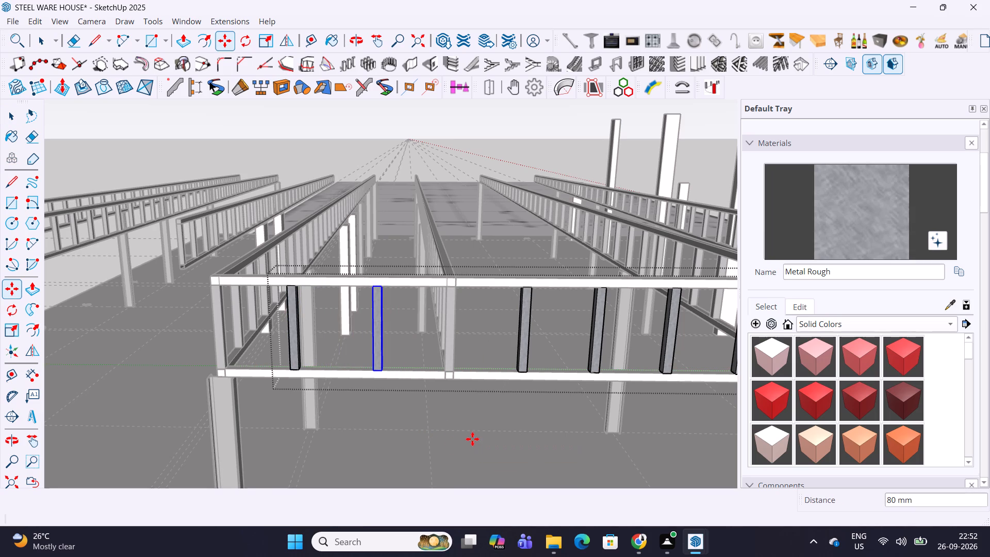
{"action": "key", "text": "space"}
{"action": "key", "text": "Escape"}
Paint the top and bottom beams of the perpendicular edge truss with the Metal Rough material.
{"action": "scroll", "coordinate": [465, 332], "scroll_direction": "down", "scroll_amount": 7}
{"action": "middle_click_drag", "start_coordinate": [474, 347], "coordinate": [436, 299]}
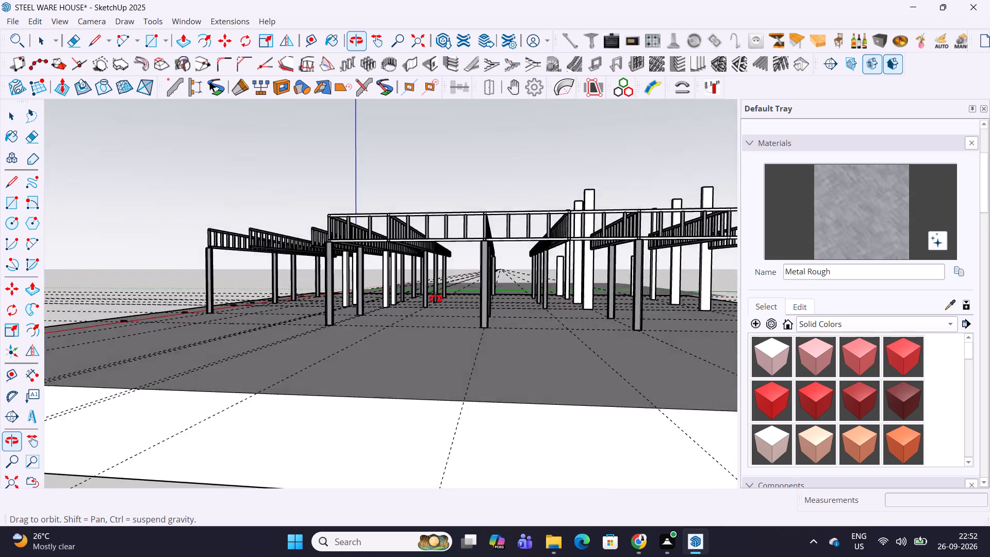
{"action": "middle_click_drag", "start_coordinate": [436, 299], "coordinate": [433, 357]}
{"action": "scroll", "coordinate": [423, 339], "scroll_direction": "up", "scroll_amount": 7}
{"action": "left_click", "coordinate": [423, 355]}
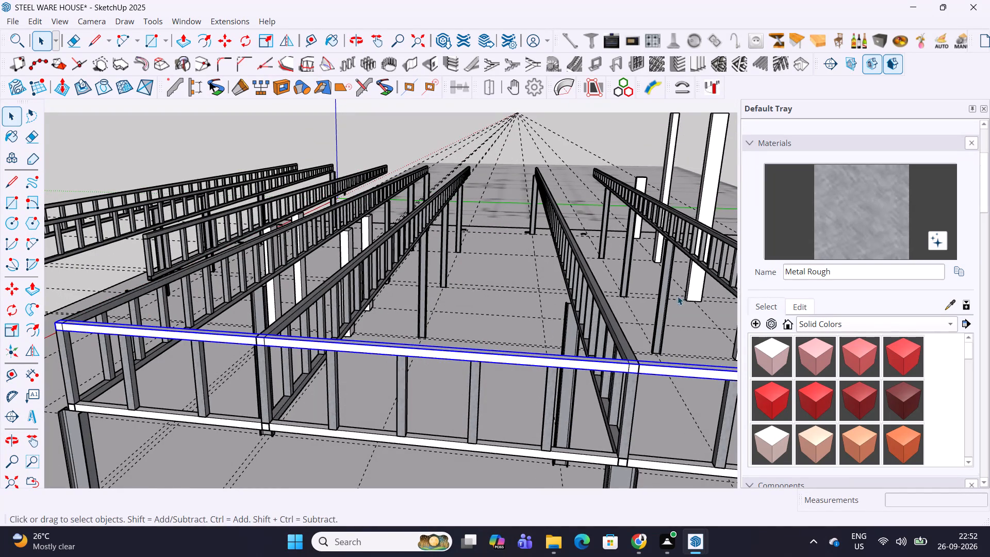
{"action": "left_click", "coordinate": [835, 233]}
{"action": "left_click", "coordinate": [457, 353]}
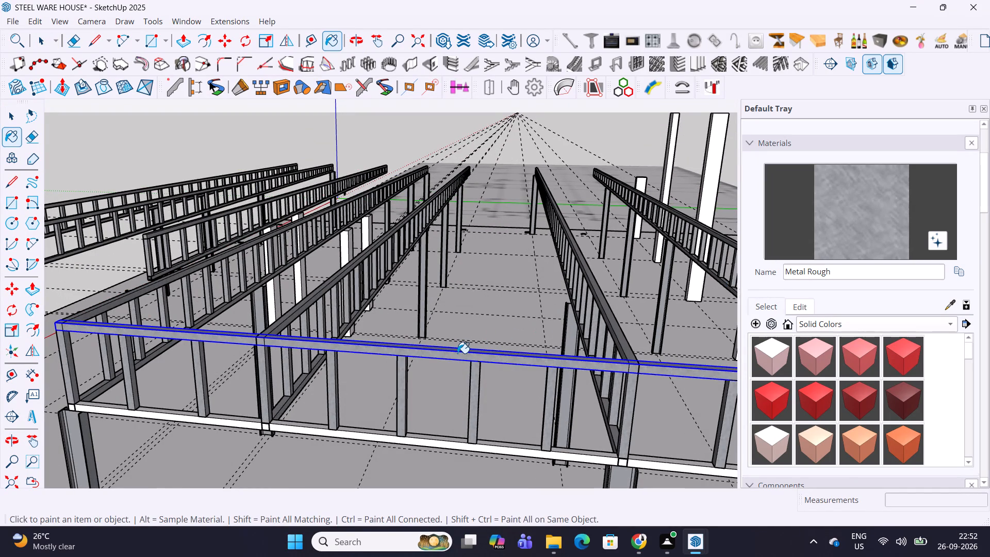
{"action": "left_click", "coordinate": [420, 441]}
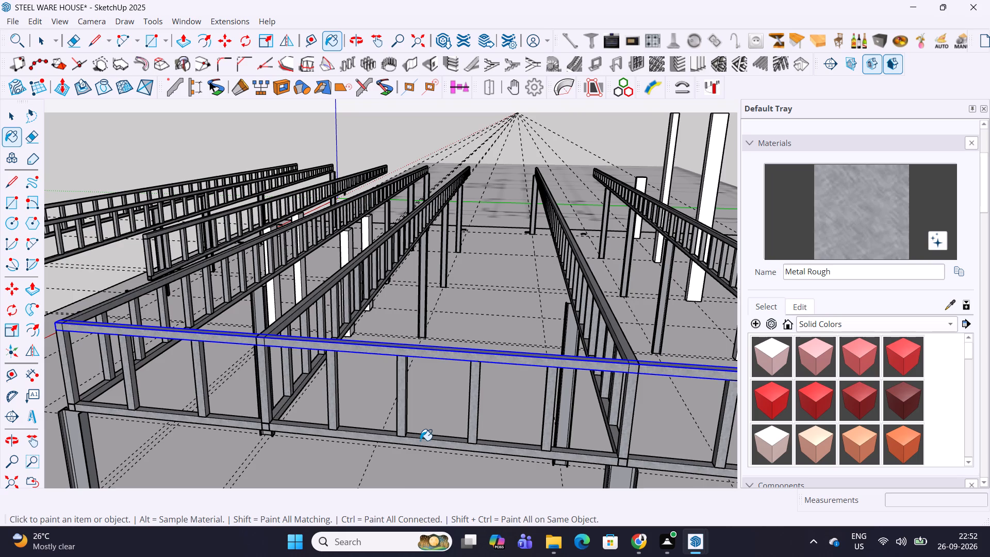
{"action": "scroll", "coordinate": [451, 373], "scroll_direction": "down", "scroll_amount": 6}
{"action": "key", "text": "space"}
Group the edge truss's top and bottom beams together with its vertical members.
{"action": "scroll", "coordinate": [424, 375], "scroll_direction": "up", "scroll_amount": 4}
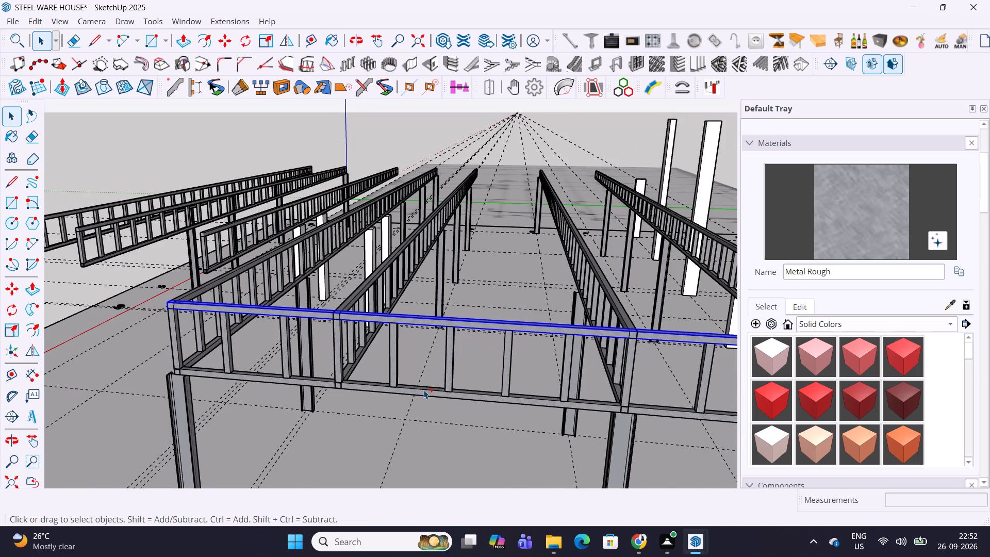
{"action": "left_click", "coordinate": [424, 392], "text": "ctrl"}
{"action": "left_click", "coordinate": [448, 362], "text": "ctrl"}
{"action": "right_click", "coordinate": [448, 362], "text": "ctrl"}
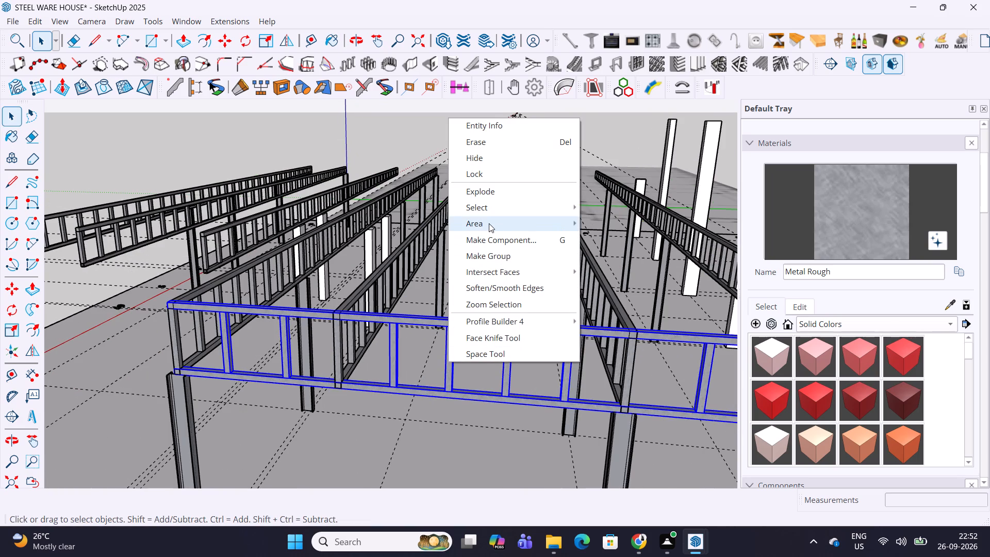
{"action": "left_click", "coordinate": [494, 256]}
{"action": "left_click", "coordinate": [575, 119]}
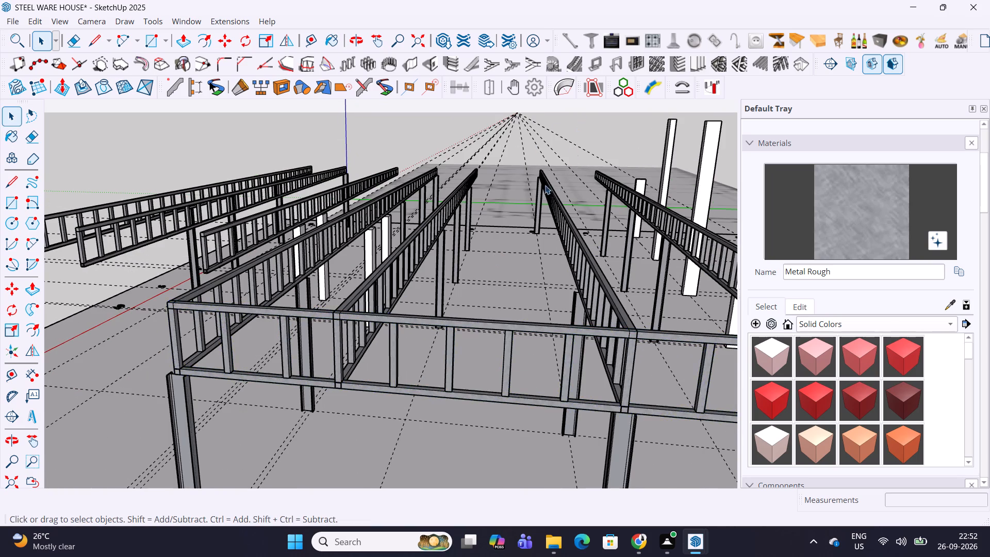
Copy the bottom beam from the edge truss group and paste it at the outermost truss's lower end corner on grid 8.
{"action": "scroll", "coordinate": [531, 191], "scroll_direction": "down", "scroll_amount": 3}
{"action": "middle_click_drag", "start_coordinate": [399, 253], "coordinate": [557, 286]}
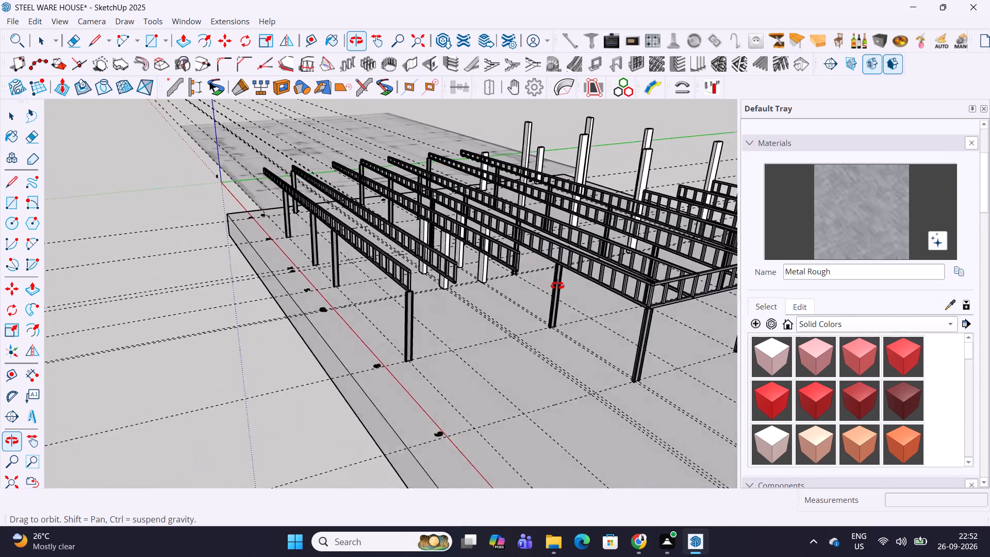
{"action": "middle_click_drag", "start_coordinate": [557, 286], "coordinate": [559, 299]}
{"action": "scroll", "coordinate": [665, 327], "scroll_direction": "up", "scroll_amount": 9}
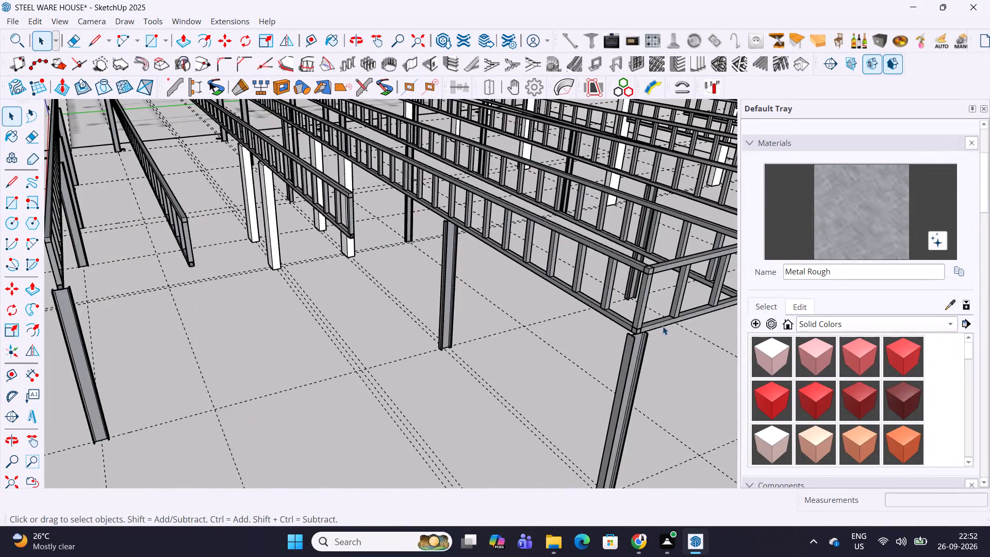
{"action": "scroll", "coordinate": [663, 326], "scroll_direction": "up", "scroll_amount": 5}
{"action": "triple_click", "coordinate": [646, 337]}
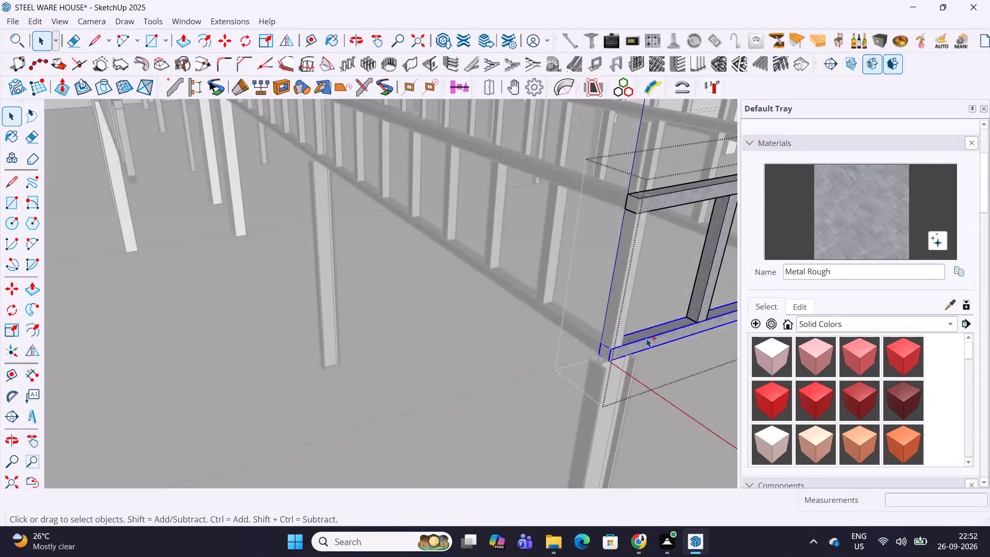
{"action": "key", "text": "ctrl+c"}
{"action": "key", "text": "Escape"}
{"action": "scroll", "coordinate": [646, 340], "scroll_direction": "down", "scroll_amount": 12}
{"action": "middle_click_drag", "start_coordinate": [386, 258], "coordinate": [390, 258]}
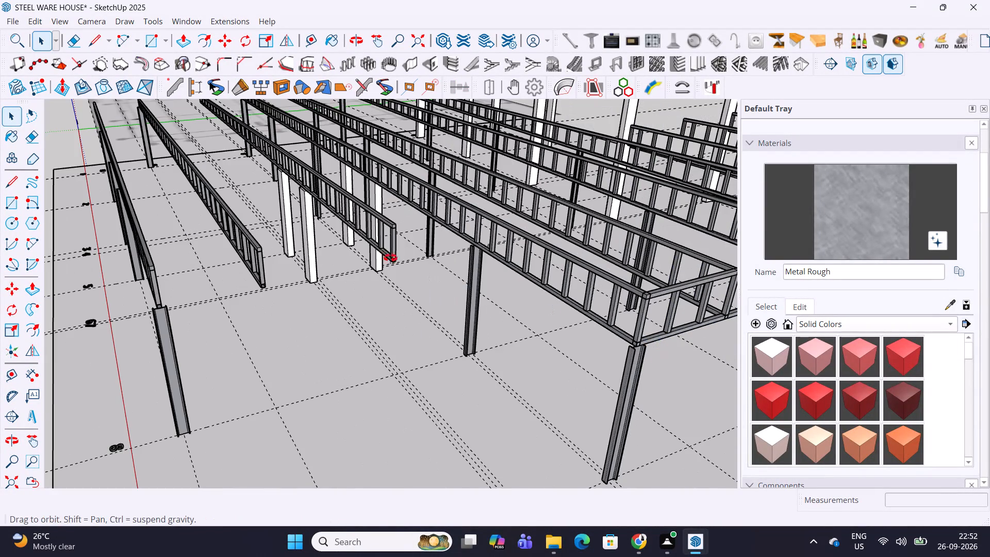
{"action": "middle_click_drag", "start_coordinate": [390, 258], "coordinate": [579, 269]}
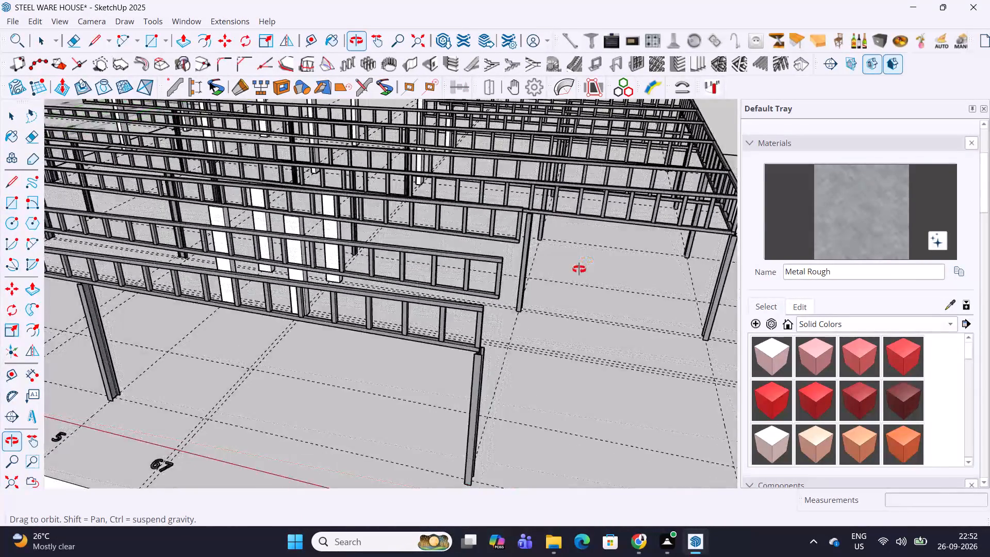
{"action": "middle_click_drag", "start_coordinate": [579, 269], "coordinate": [562, 283]}
{"action": "scroll", "coordinate": [455, 366], "scroll_direction": "up", "scroll_amount": 9}
{"action": "key", "text": "ctrl+v"}
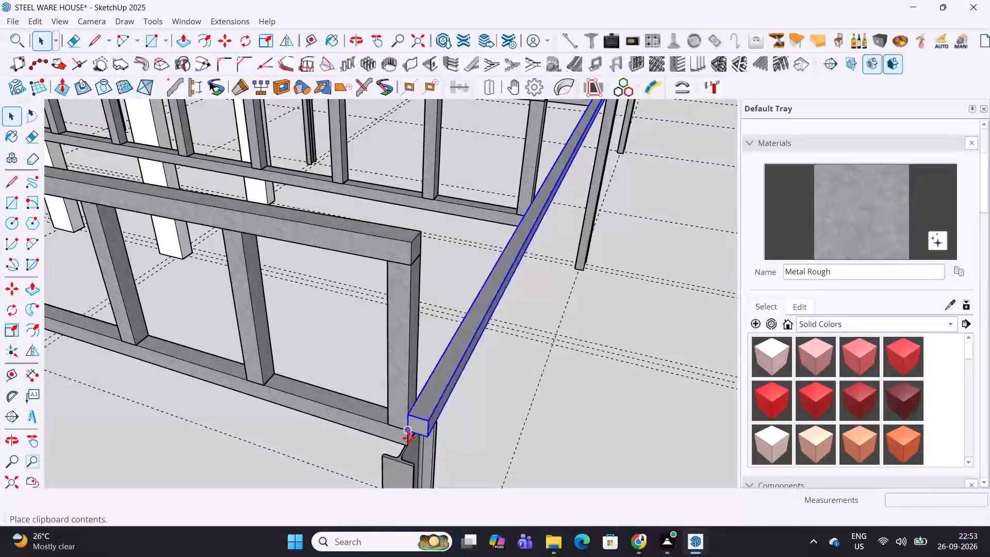
{"action": "scroll", "coordinate": [408, 438], "scroll_direction": "up", "scroll_amount": 10}
{"action": "left_click", "coordinate": [355, 429]}
Move the pasted beam so its lower end corner meets the bottom corner of the outermost truss above the column.
{"action": "scroll", "coordinate": [401, 442], "scroll_direction": "up", "scroll_amount": 4}
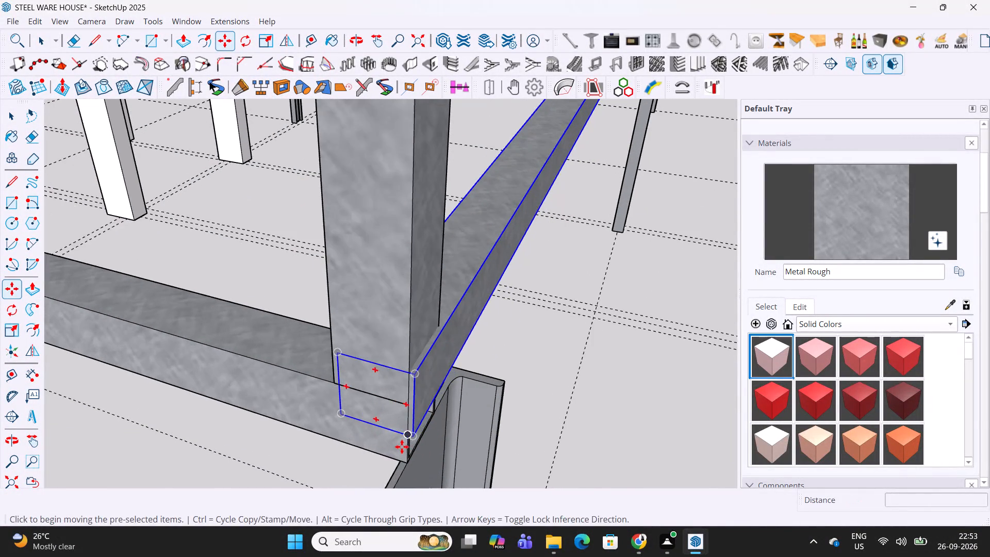
{"action": "middle_click_drag", "start_coordinate": [402, 448], "coordinate": [376, 379]}
{"action": "scroll", "coordinate": [369, 415], "scroll_direction": "up", "scroll_amount": 6}
{"action": "left_click", "coordinate": [406, 332]}
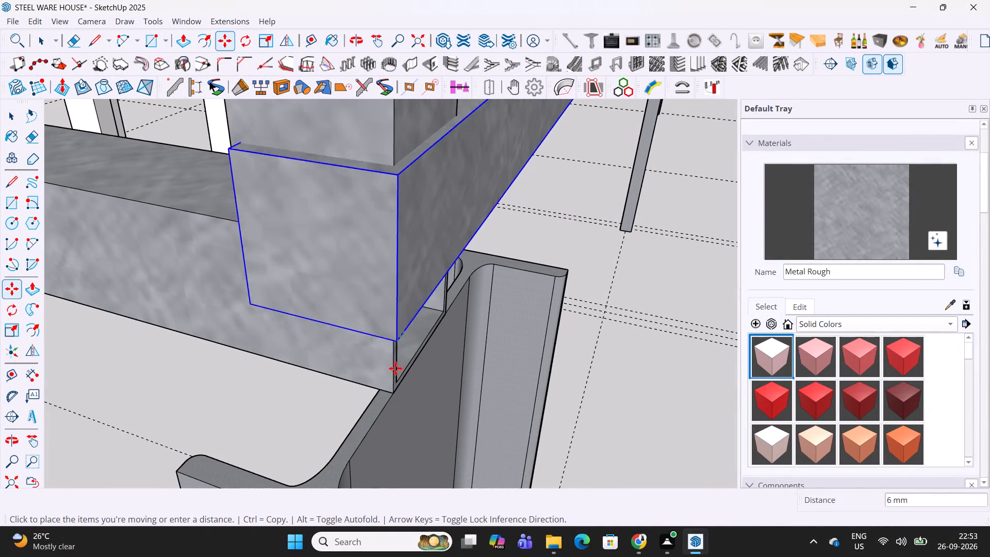
{"action": "left_click", "coordinate": [393, 390]}
Extend the pasted beam's far end with Push/Pull by about 7085 mm, up to the last parallel truss above its column.
{"action": "scroll", "coordinate": [393, 391], "scroll_direction": "down", "scroll_amount": 19}
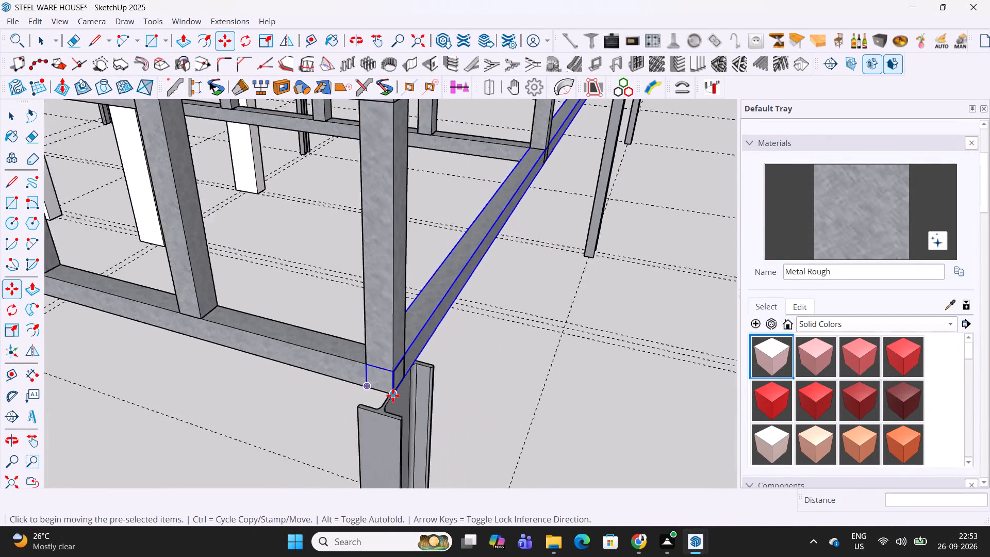
{"action": "scroll", "coordinate": [393, 396], "scroll_direction": "down", "scroll_amount": 18}
{"action": "middle_click_drag", "start_coordinate": [544, 282], "coordinate": [455, 443]}
{"action": "middle_click_drag", "start_coordinate": [539, 314], "coordinate": [521, 320]}
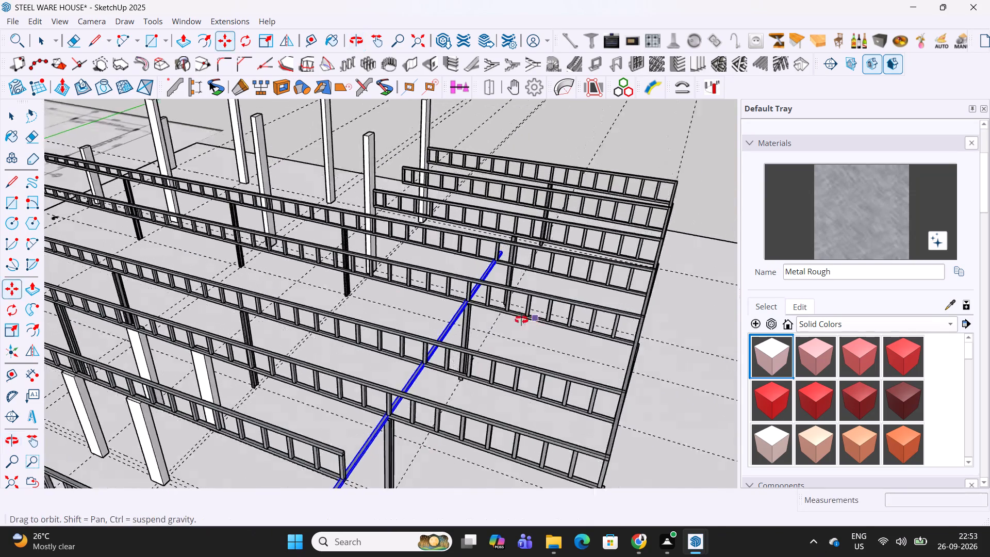
{"action": "middle_click_drag", "start_coordinate": [521, 320], "coordinate": [0, 333]}
{"action": "scroll", "coordinate": [318, 316], "scroll_direction": "up", "scroll_amount": 6}
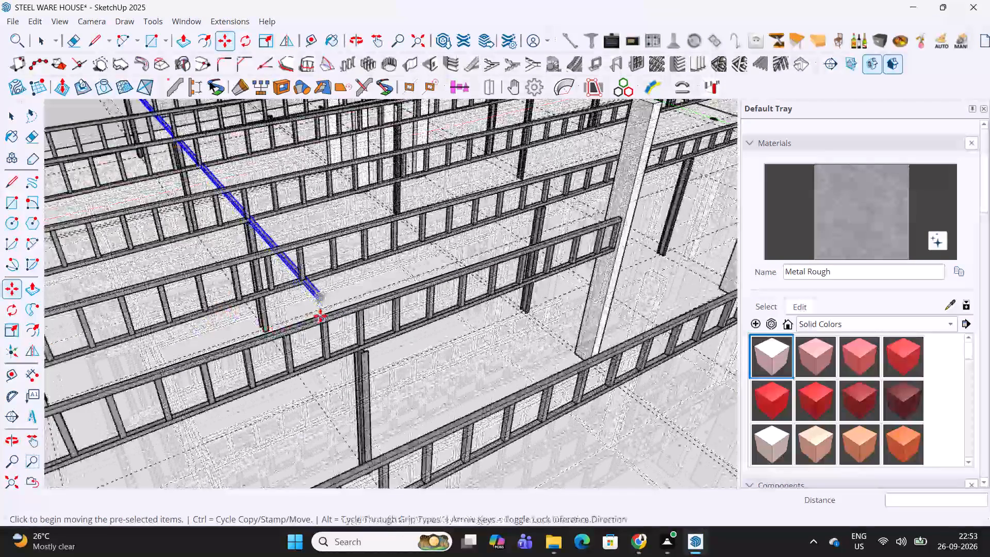
{"action": "scroll", "coordinate": [320, 316], "scroll_direction": "up", "scroll_amount": 10}
{"action": "key", "text": "space"}
{"action": "double_click", "coordinate": [323, 292]}
{"action": "key", "text": "p"}
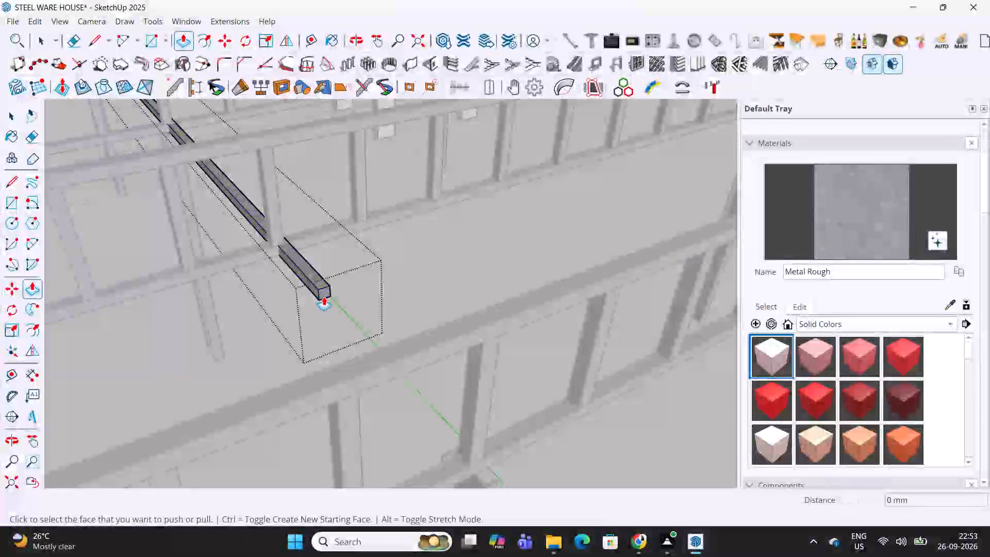
{"action": "left_click", "coordinate": [324, 297]}
{"action": "scroll", "coordinate": [327, 298], "scroll_direction": "down", "scroll_amount": 16}
{"action": "scroll", "coordinate": [428, 404], "scroll_direction": "up", "scroll_amount": 3}
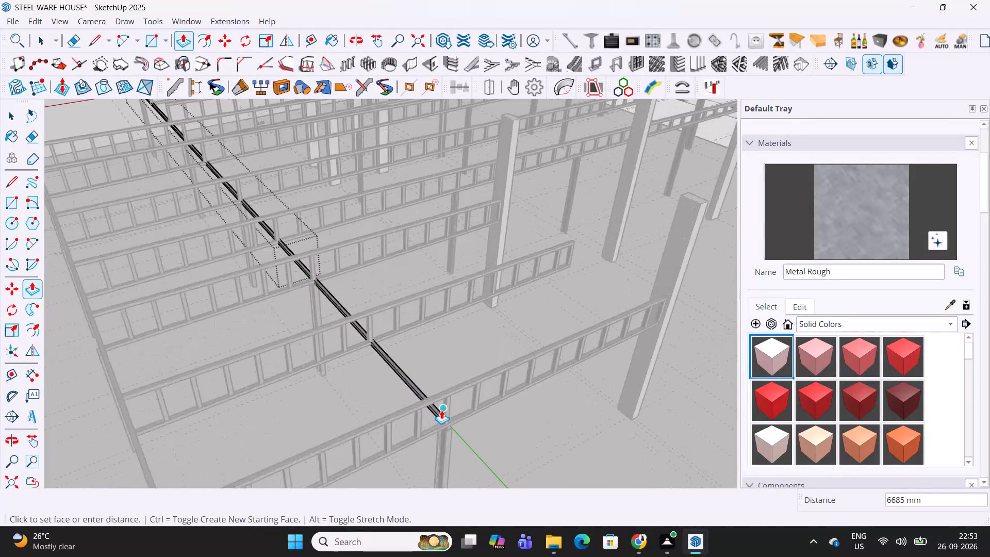
{"action": "scroll", "coordinate": [441, 410], "scroll_direction": "up", "scroll_amount": 14}
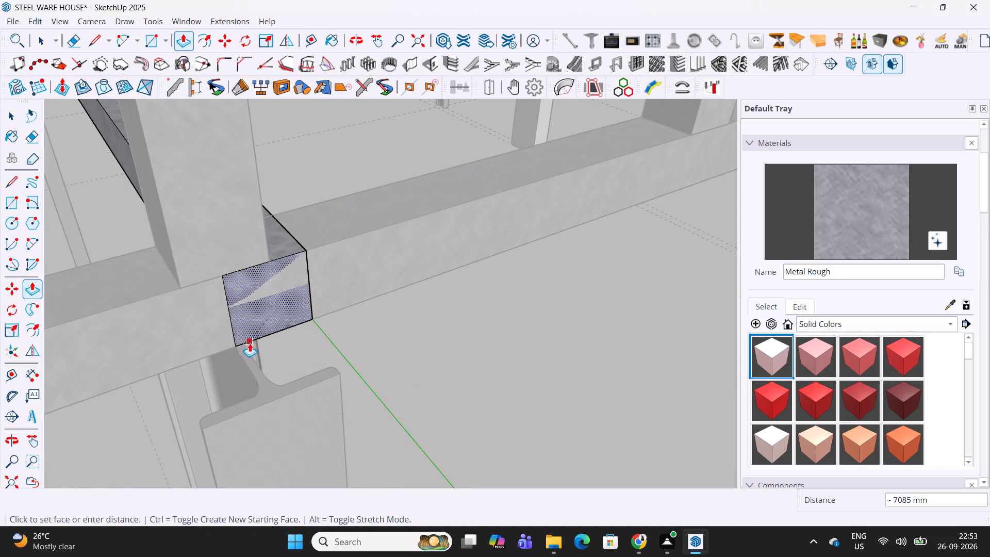
{"action": "left_click", "coordinate": [249, 343]}
Inspect the extended beam along grid 8, checking its end corner and its crossings with the parallel trusses.
{"action": "scroll", "coordinate": [322, 314], "scroll_direction": "down", "scroll_amount": 5}
{"action": "scroll", "coordinate": [374, 322], "scroll_direction": "down", "scroll_amount": 8}
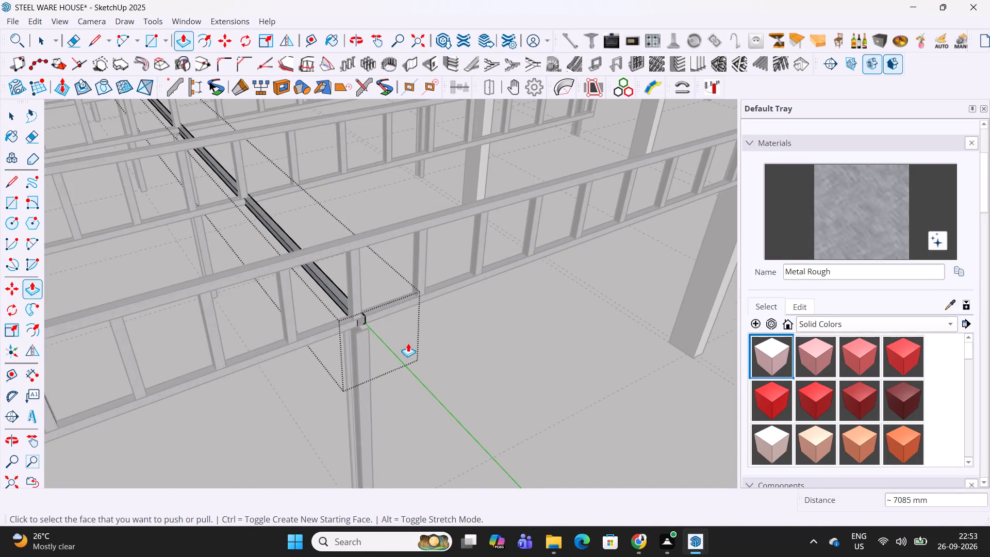
{"action": "scroll", "coordinate": [408, 343], "scroll_direction": "down", "scroll_amount": 10}
{"action": "middle_click_drag", "start_coordinate": [323, 192], "coordinate": [371, 323]}
{"action": "scroll", "coordinate": [242, 271], "scroll_direction": "up", "scroll_amount": 15}
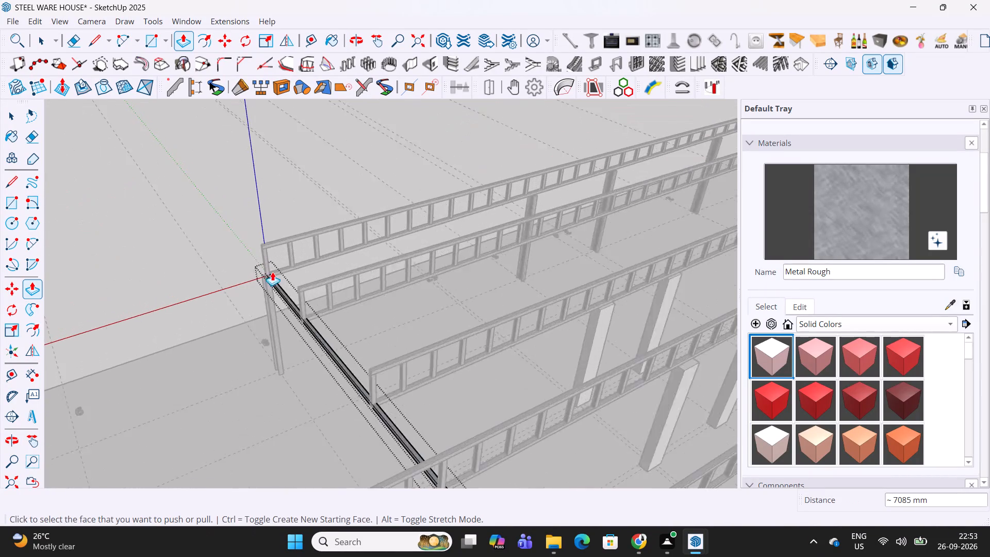
{"action": "scroll", "coordinate": [272, 272], "scroll_direction": "up", "scroll_amount": 20}
{"action": "scroll", "coordinate": [272, 272], "scroll_direction": "up", "scroll_amount": 2}
{"action": "middle_click_drag", "start_coordinate": [240, 286], "coordinate": [599, 269]}
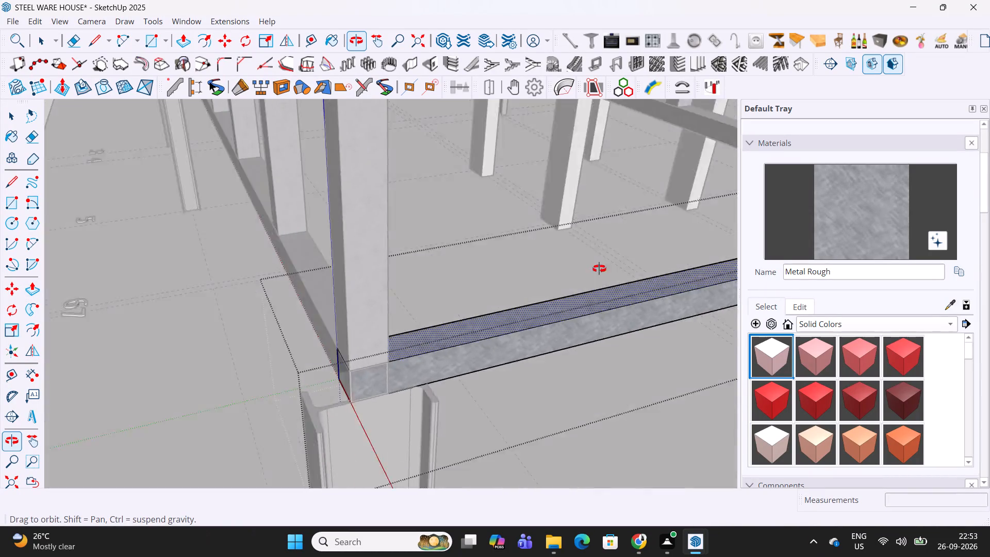
{"action": "middle_click_drag", "start_coordinate": [599, 269], "coordinate": [785, 218]}
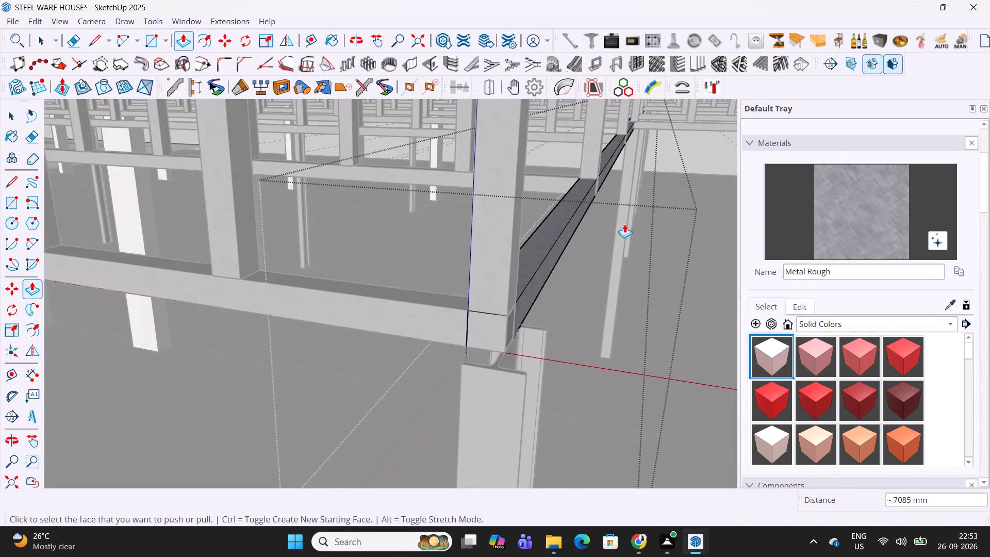
{"action": "scroll", "coordinate": [574, 231], "scroll_direction": "down", "scroll_amount": 6}
{"action": "scroll", "coordinate": [476, 265], "scroll_direction": "down", "scroll_amount": 15}
{"action": "middle_click_drag", "start_coordinate": [587, 213], "coordinate": [542, 334], "text": "shift"}
{"action": "middle_click_drag", "start_coordinate": [423, 295], "coordinate": [546, 372]}
{"action": "middle_click_drag", "start_coordinate": [486, 410], "coordinate": [537, 276]}
{"action": "middle_click_drag", "start_coordinate": [507, 275], "coordinate": [505, 281]}
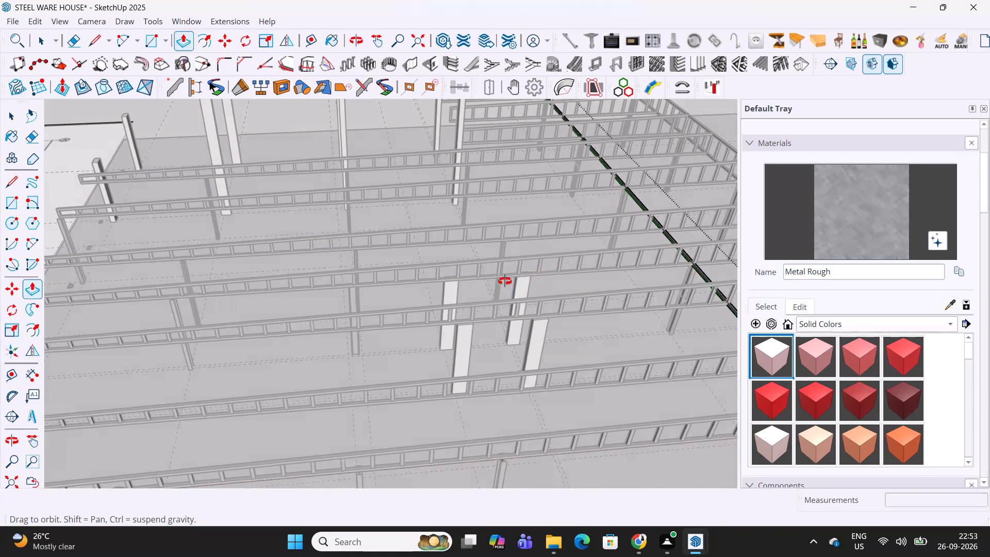
{"action": "middle_click_drag", "start_coordinate": [505, 281], "coordinate": [489, 338]}
{"action": "scroll", "coordinate": [480, 263], "scroll_direction": "down", "scroll_amount": 6}
{"action": "middle_click_drag", "start_coordinate": [466, 319], "coordinate": [464, 370]}
{"action": "middle_click_drag", "start_coordinate": [550, 282], "coordinate": [538, 288]}
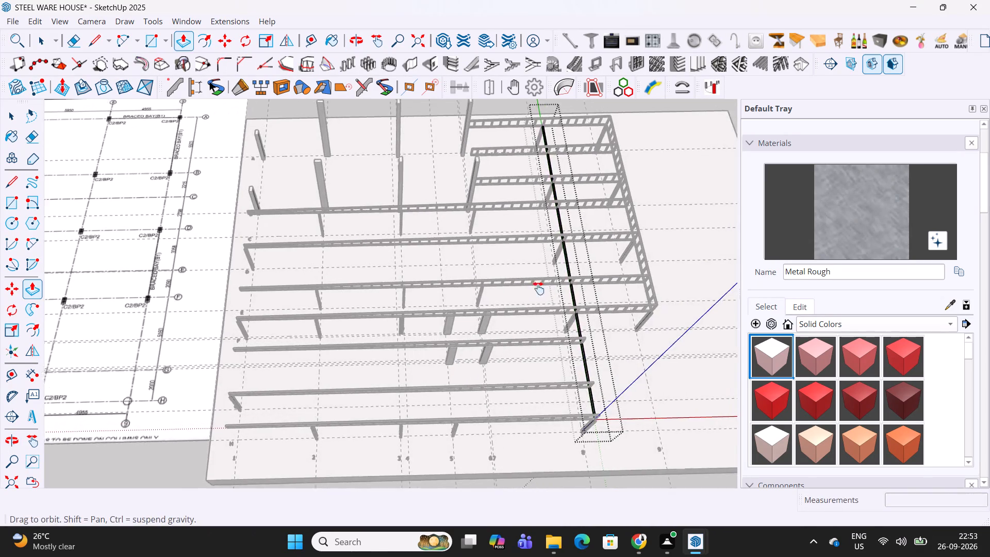
{"action": "middle_click_drag", "start_coordinate": [538, 288], "coordinate": [454, 367]}
{"action": "scroll", "coordinate": [476, 262], "scroll_direction": "up", "scroll_amount": 20}
{"action": "scroll", "coordinate": [476, 262], "scroll_direction": "up", "scroll_amount": 2}
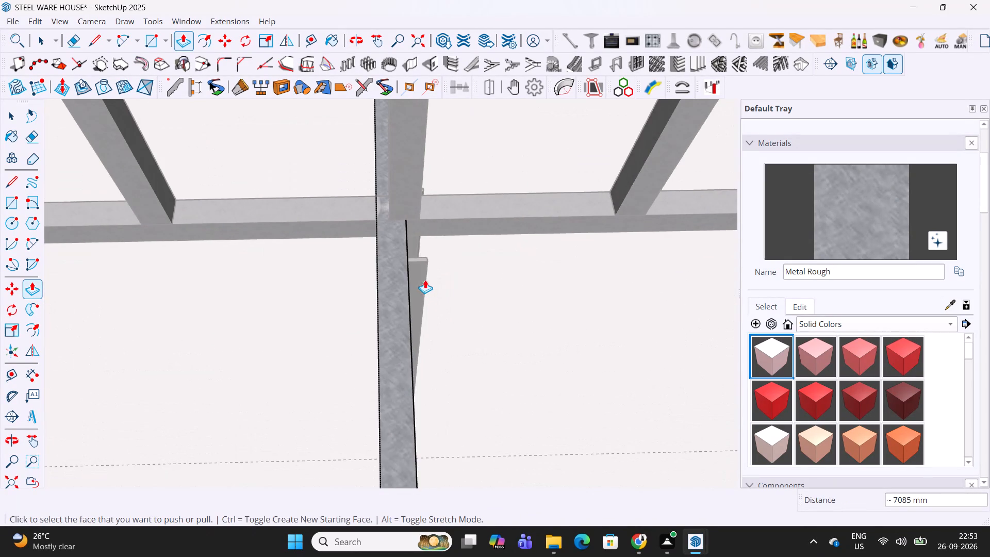
{"action": "middle_click_drag", "start_coordinate": [431, 251], "coordinate": [394, 271]}
{"action": "scroll", "coordinate": [398, 267], "scroll_direction": "down", "scroll_amount": 6}
{"action": "scroll", "coordinate": [438, 257], "scroll_direction": "down", "scroll_amount": 5}
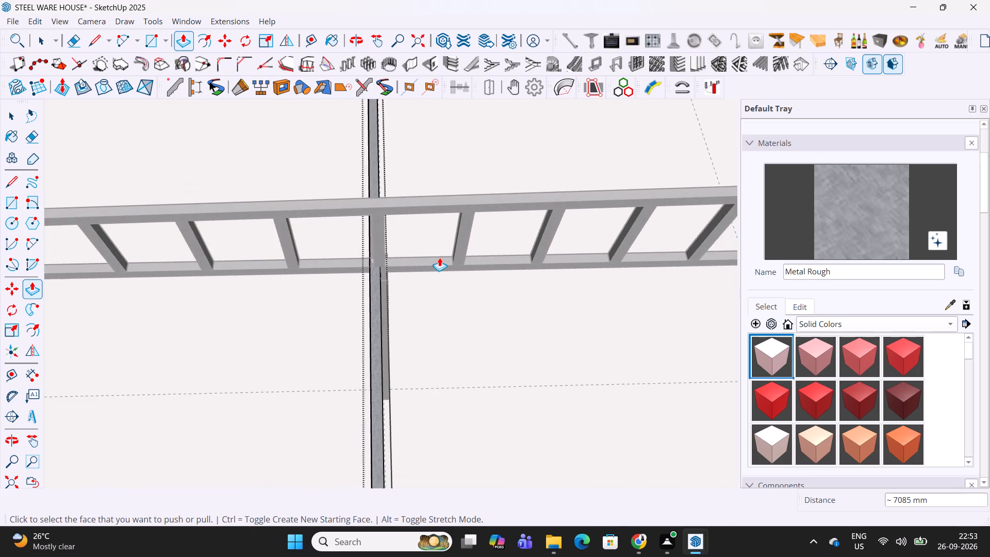
Check the extended beam's end at the outermost truss above its column and close the beam group.
{"action": "scroll", "coordinate": [440, 257], "scroll_direction": "down", "scroll_amount": 6}
{"action": "middle_click_drag", "start_coordinate": [461, 195], "coordinate": [451, 377]}
{"action": "scroll", "coordinate": [452, 306], "scroll_direction": "down", "scroll_amount": 1, "text": "shift"}
{"action": "scroll", "coordinate": [411, 217], "scroll_direction": "up", "scroll_amount": 8}
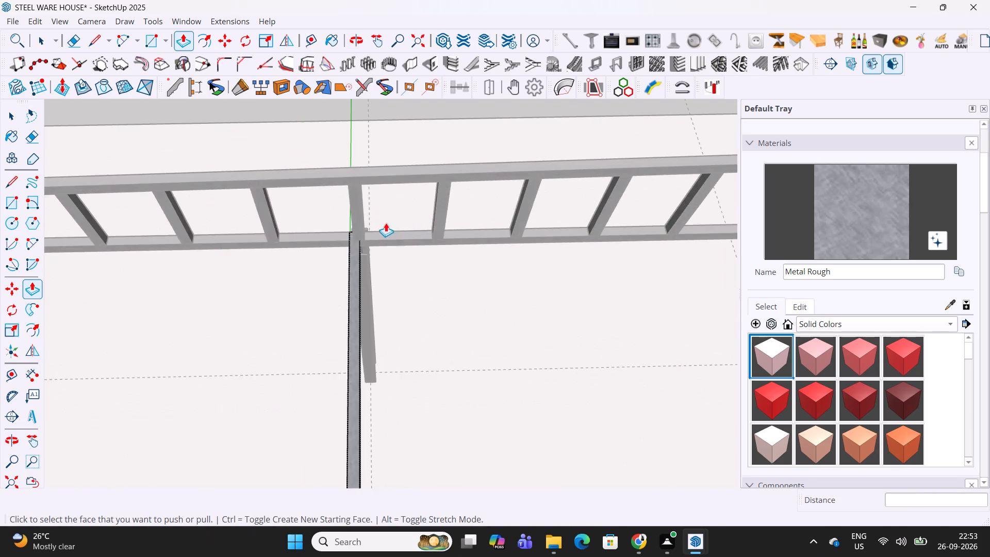
{"action": "scroll", "coordinate": [386, 223], "scroll_direction": "up", "scroll_amount": 1}
{"action": "middle_click_drag", "start_coordinate": [308, 234], "coordinate": [948, 130]}
{"action": "middle_click_drag", "start_coordinate": [466, 296], "coordinate": [554, 271]}
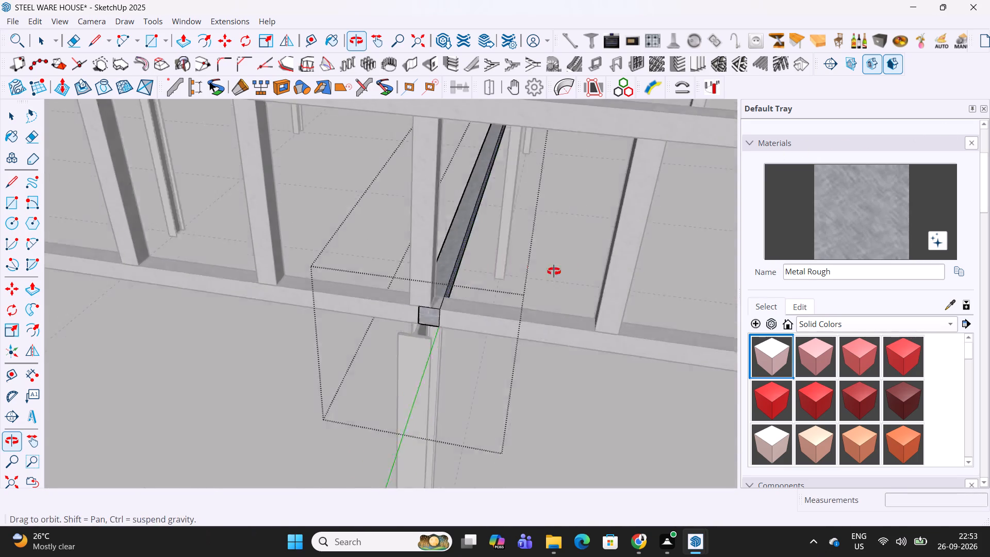
{"action": "middle_click_drag", "start_coordinate": [554, 271], "coordinate": [604, 256]}
{"action": "key", "text": "space"}
{"action": "key", "text": "Escape"}
{"action": "key", "text": "Escape"}
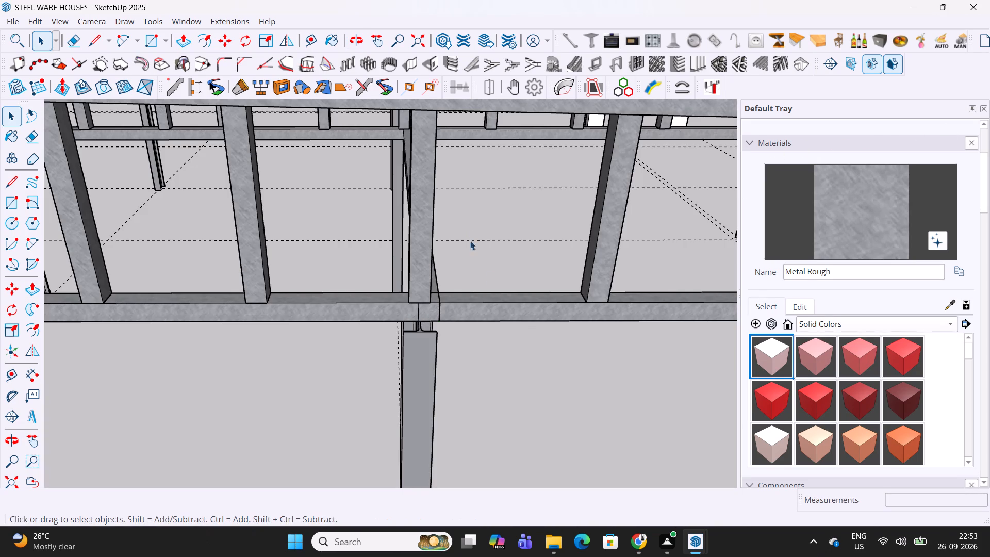
Examine the 3D reference image of the roof frame to see how the perpendicular trusses cross the parallel ones.
{"action": "scroll", "coordinate": [432, 265], "scroll_direction": "down", "scroll_amount": 20}
{"action": "middle_click_drag", "start_coordinate": [635, 164], "coordinate": [255, 245], "text": "shift"}
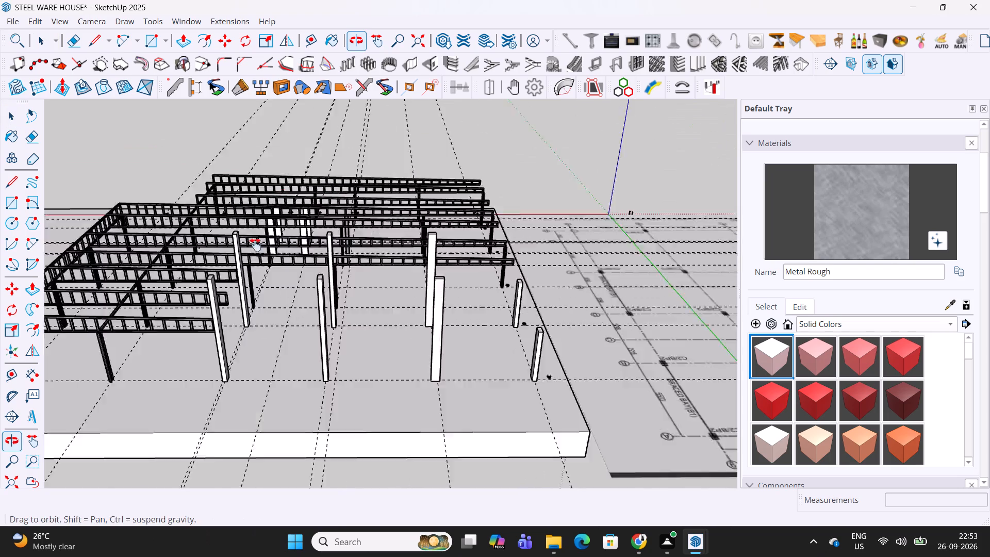
{"action": "middle_click_drag", "start_coordinate": [255, 245], "coordinate": [0, 285], "text": "shift"}
{"action": "middle_click_drag", "start_coordinate": [453, 242], "coordinate": [0, 193], "text": "shift"}
{"action": "scroll", "coordinate": [503, 235], "scroll_direction": "down", "scroll_amount": 12}
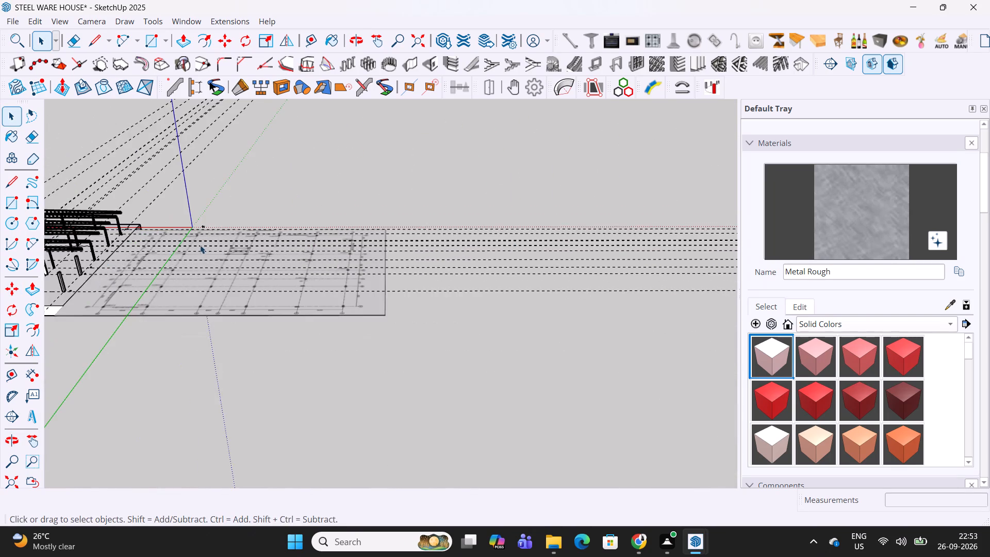
{"action": "middle_click_drag", "start_coordinate": [200, 245], "coordinate": [604, 210], "text": "shift"}
{"action": "middle_click_drag", "start_coordinate": [251, 216], "coordinate": [730, 201]}
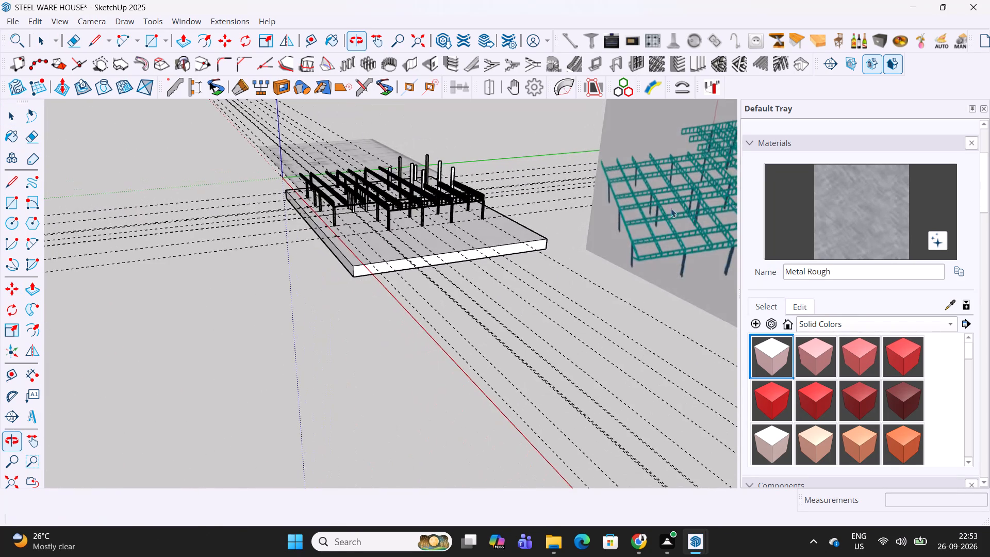
{"action": "middle_click_drag", "start_coordinate": [646, 212], "coordinate": [272, 276], "text": "shift"}
{"action": "middle_click_drag", "start_coordinate": [272, 276], "coordinate": [523, 239]}
{"action": "middle_click_drag", "start_coordinate": [604, 220], "coordinate": [364, 263], "text": "shift"}
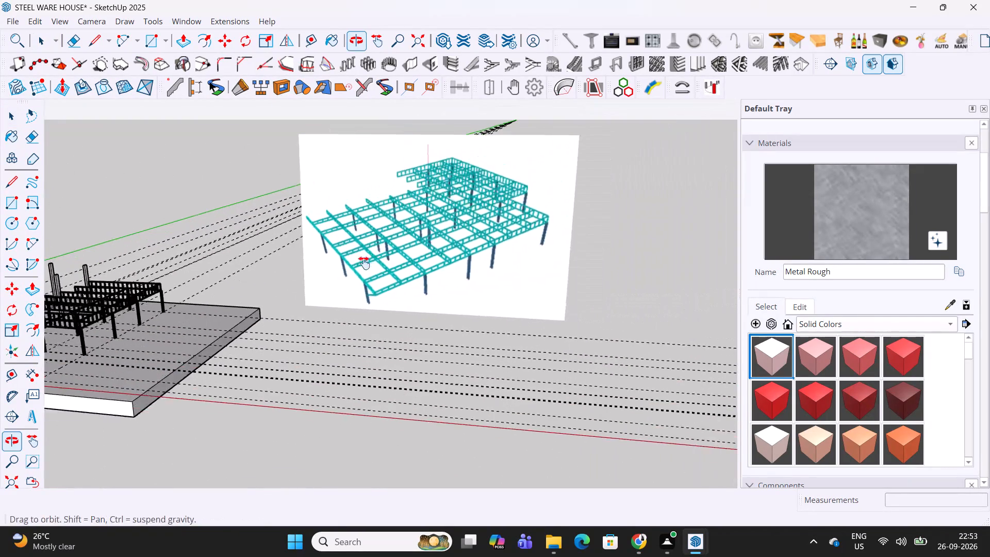
{"action": "middle_click_drag", "start_coordinate": [364, 263], "coordinate": [356, 265], "text": "shift"}
{"action": "middle_click_drag", "start_coordinate": [356, 264], "coordinate": [406, 272]}
{"action": "scroll", "coordinate": [450, 186], "scroll_direction": "up", "scroll_amount": 4}
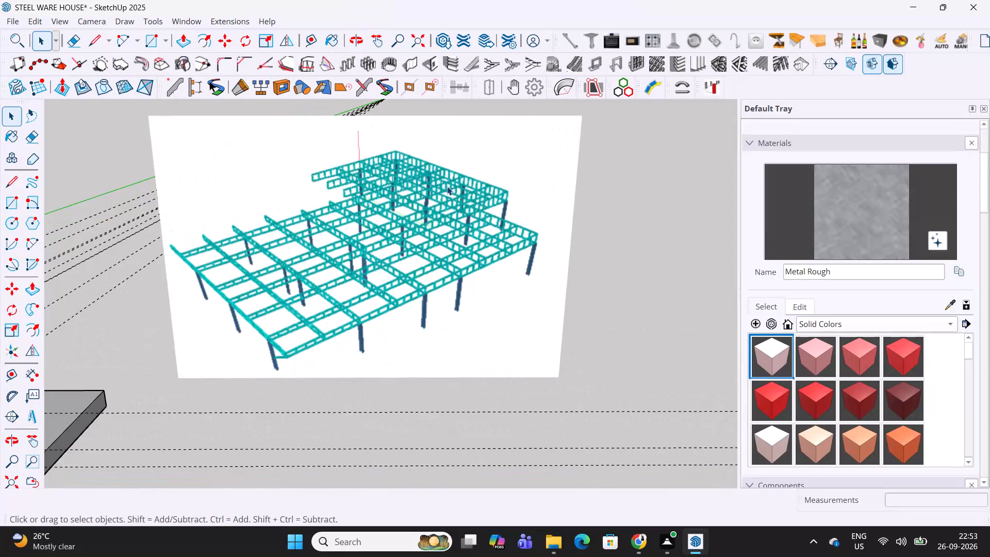
{"action": "scroll", "coordinate": [447, 186], "scroll_direction": "up", "scroll_amount": 3}
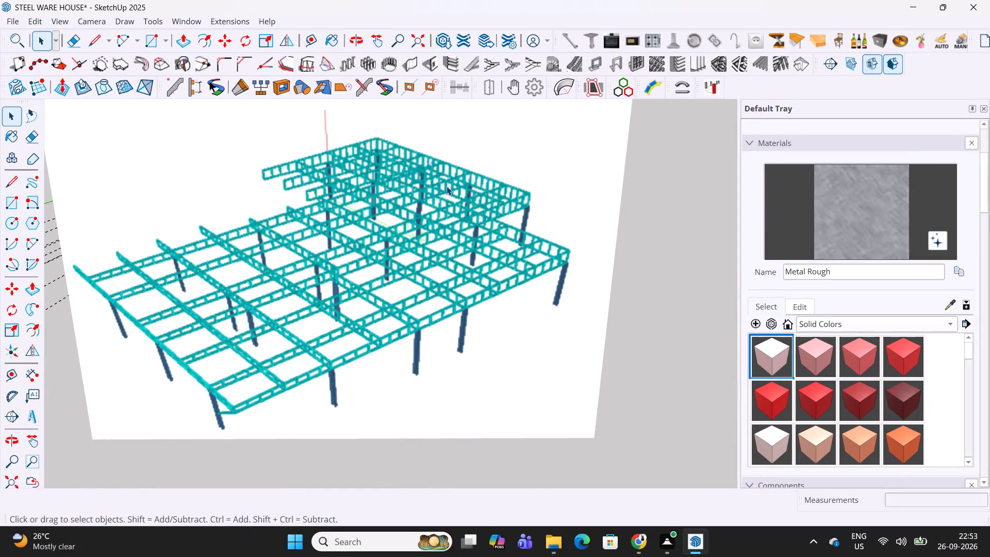
{"action": "scroll", "coordinate": [447, 186], "scroll_direction": "down", "scroll_amount": 10}
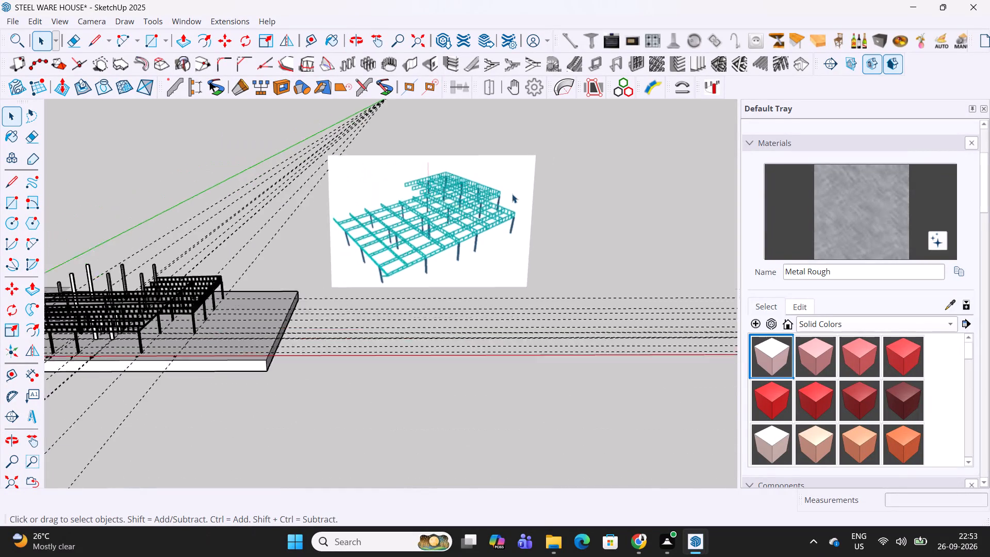
{"action": "scroll", "coordinate": [512, 194], "scroll_direction": "down", "scroll_amount": 2}
Inspect the grid 8 beam's crossings with the parallel trusses and its end joint above the outer column.
{"action": "middle_click_drag", "start_coordinate": [191, 243], "coordinate": [371, 194], "text": "shift"}
{"action": "middle_click_drag", "start_coordinate": [374, 194], "coordinate": [383, 405]}
{"action": "scroll", "coordinate": [402, 235], "scroll_direction": "up", "scroll_amount": 3}
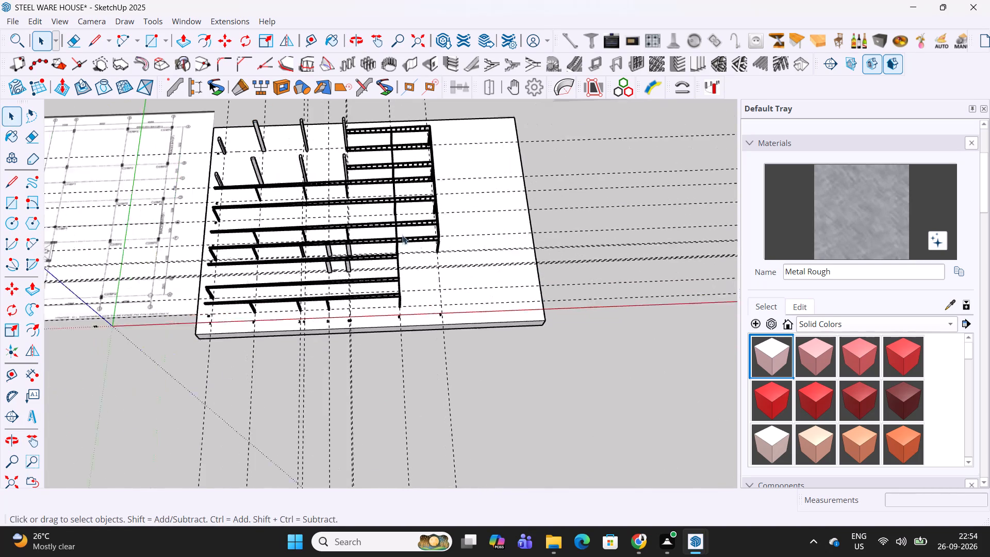
{"action": "scroll", "coordinate": [402, 235], "scroll_direction": "up", "scroll_amount": 6}
{"action": "middle_click_drag", "start_coordinate": [409, 213], "coordinate": [406, 299]}
{"action": "scroll", "coordinate": [398, 315], "scroll_direction": "up", "scroll_amount": 5}
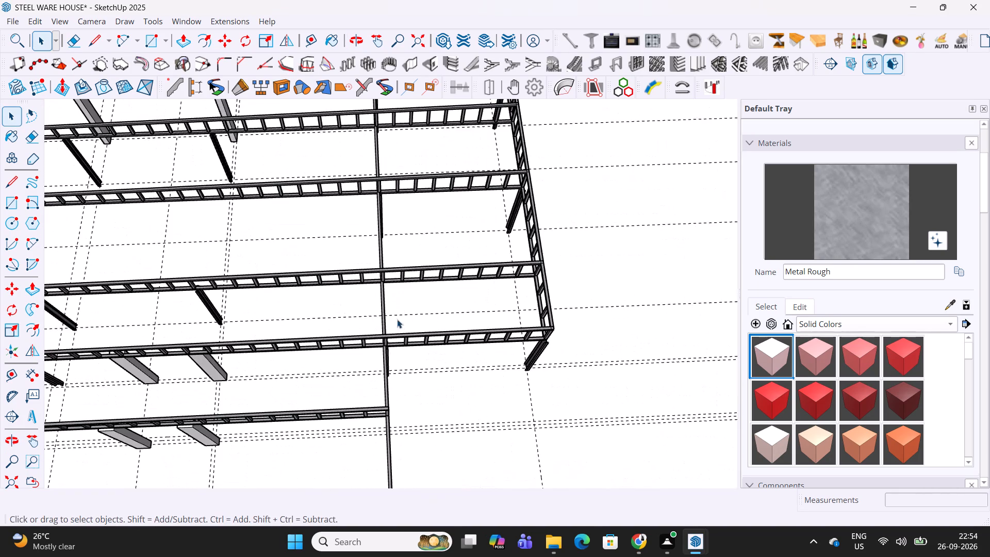
{"action": "scroll", "coordinate": [396, 323], "scroll_direction": "up", "scroll_amount": 11}
{"action": "scroll", "coordinate": [345, 376], "scroll_direction": "up", "scroll_amount": 6}
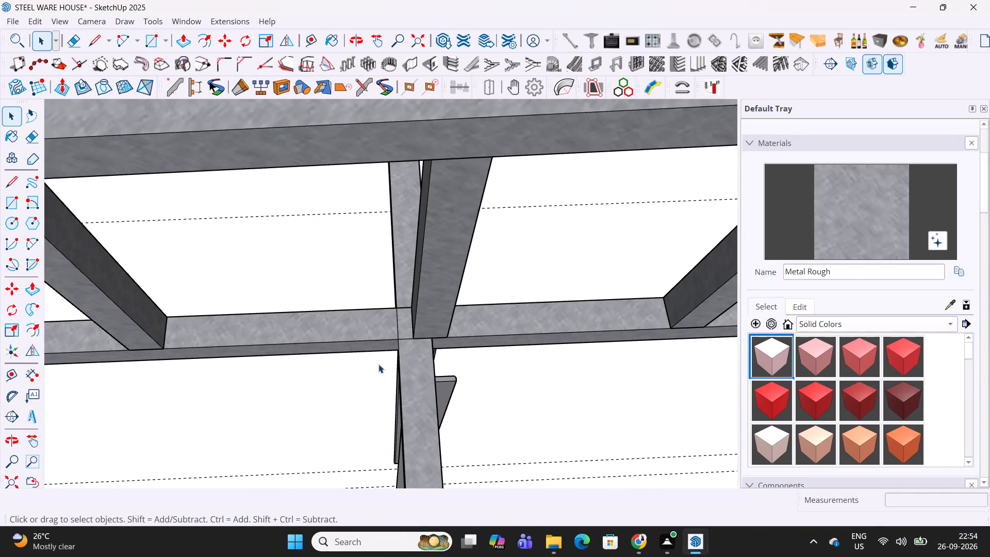
{"action": "scroll", "coordinate": [405, 310], "scroll_direction": "down", "scroll_amount": 6}
{"action": "scroll", "coordinate": [443, 224], "scroll_direction": "down", "scroll_amount": 10}
{"action": "middle_click_drag", "start_coordinate": [443, 316], "coordinate": [437, 317], "text": "shift"}
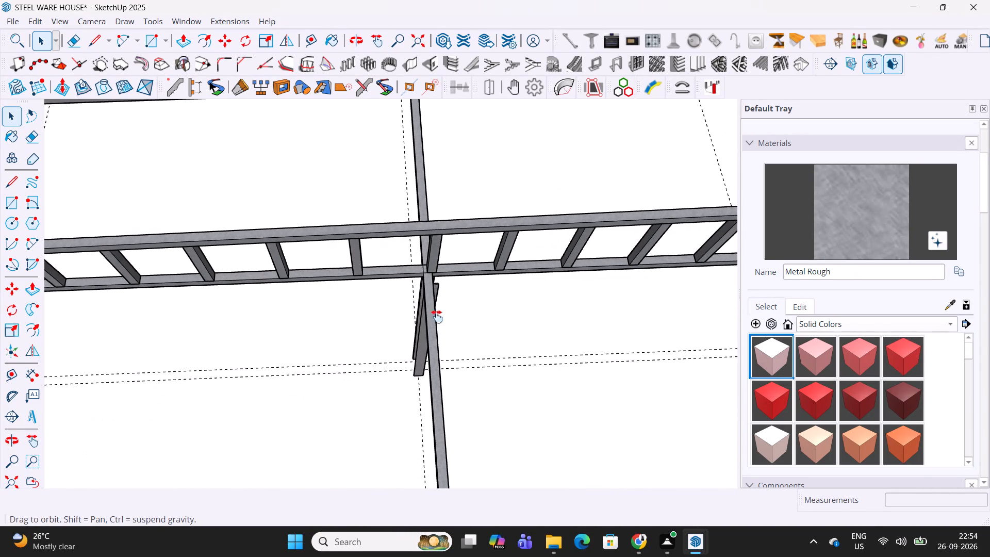
{"action": "middle_click_drag", "start_coordinate": [437, 317], "coordinate": [379, 115], "text": "shift"}
{"action": "scroll", "coordinate": [385, 126], "scroll_direction": "down", "scroll_amount": 6}
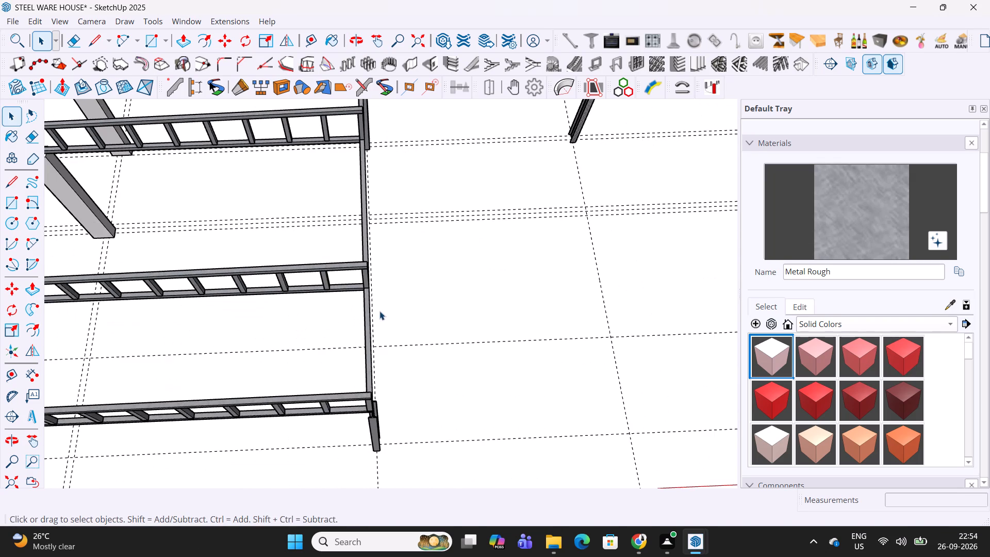
{"action": "middle_click_drag", "start_coordinate": [379, 311], "coordinate": [400, 264]}
{"action": "scroll", "coordinate": [402, 332], "scroll_direction": "up", "scroll_amount": 16}
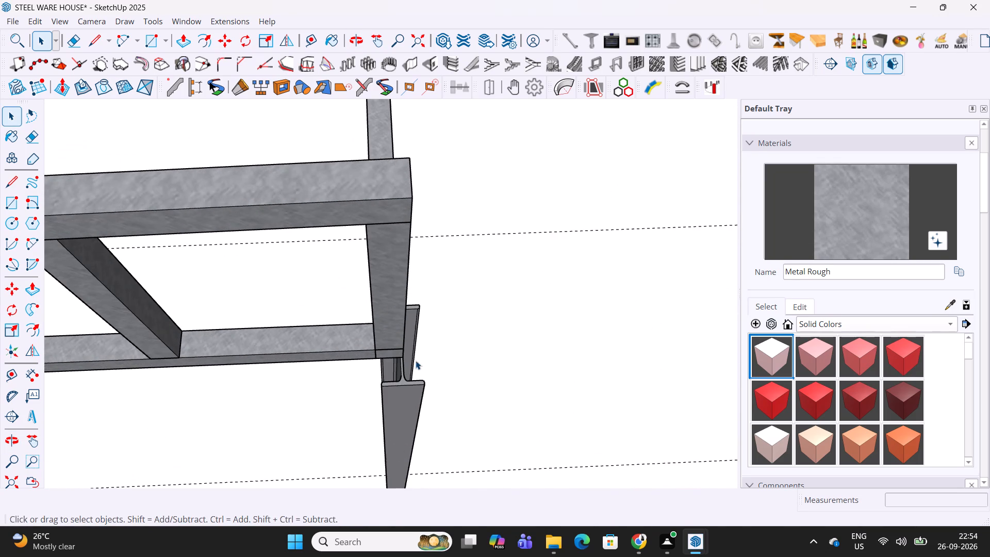
{"action": "middle_click_drag", "start_coordinate": [416, 361], "coordinate": [388, 147]}
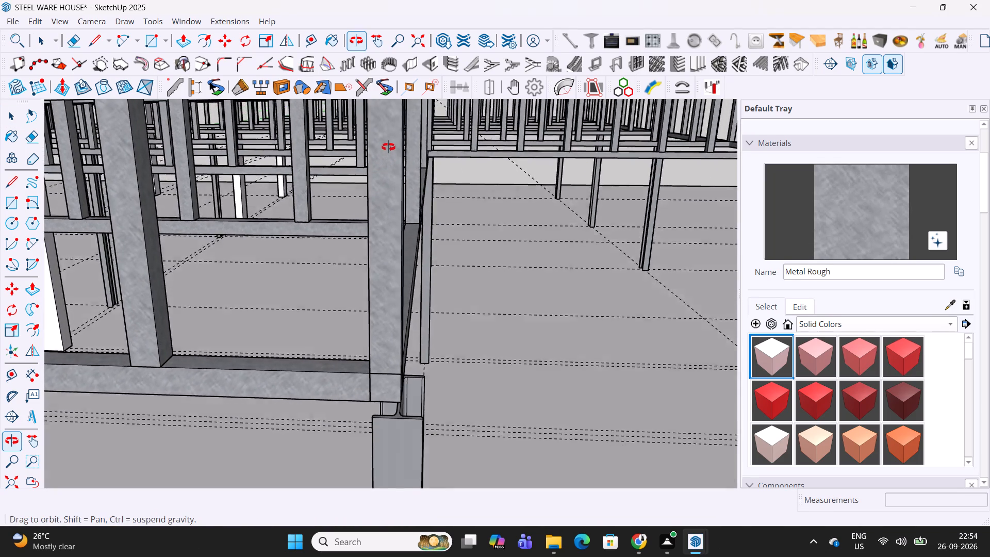
{"action": "middle_click_drag", "start_coordinate": [388, 147], "coordinate": [388, 140]}
{"action": "scroll", "coordinate": [450, 231], "scroll_direction": "up", "scroll_amount": 3}
{"action": "middle_click_drag", "start_coordinate": [435, 188], "coordinate": [417, 257], "text": "shift"}
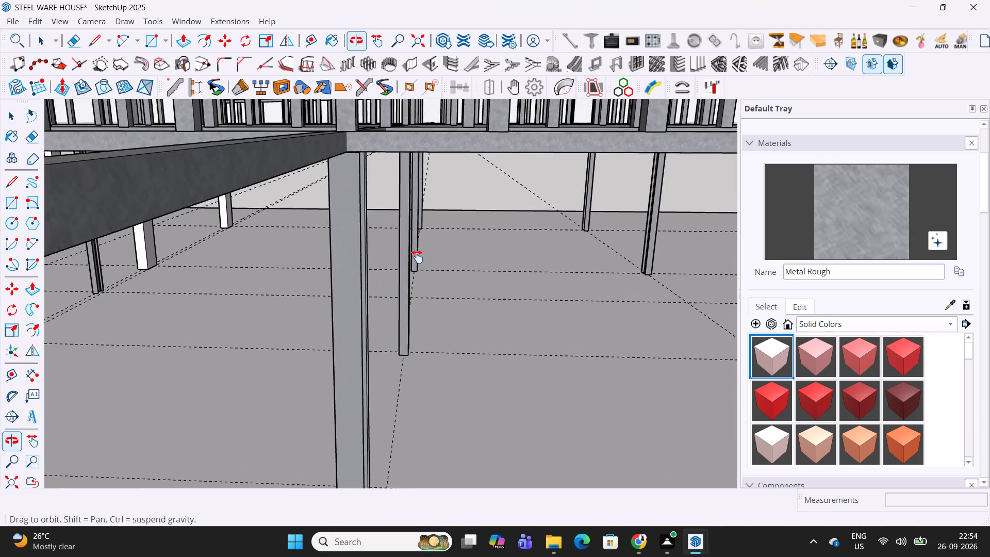
{"action": "middle_click_drag", "start_coordinate": [417, 257], "coordinate": [398, 383], "text": "shift"}
{"action": "scroll", "coordinate": [338, 370], "scroll_direction": "up", "scroll_amount": 9}
{"action": "middle_click_drag", "start_coordinate": [318, 347], "coordinate": [318, 345]}
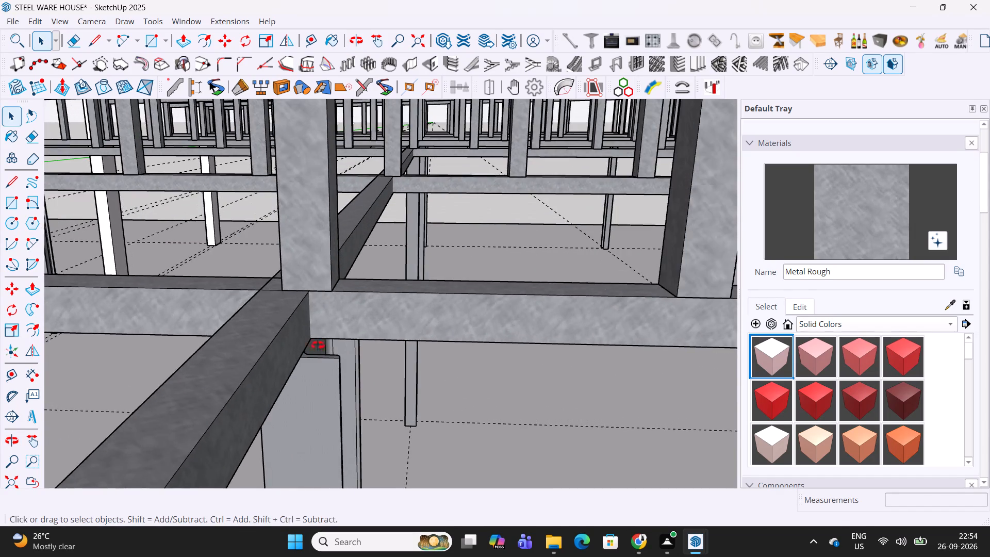
{"action": "middle_click_drag", "start_coordinate": [318, 345], "coordinate": [276, 415]}
{"action": "scroll", "coordinate": [336, 342], "scroll_direction": "down", "scroll_amount": 12}
{"action": "middle_click_drag", "start_coordinate": [367, 321], "coordinate": [327, 342]}
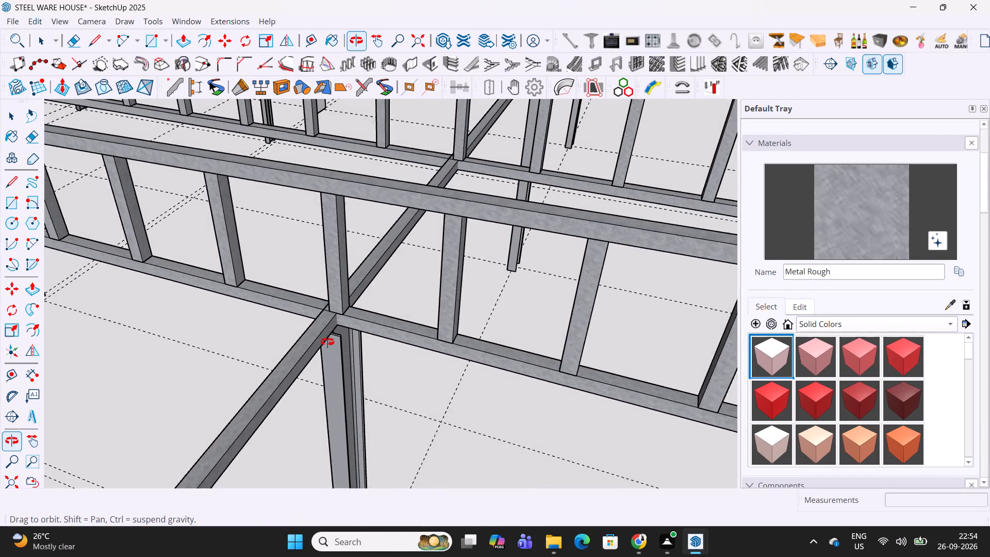
{"action": "middle_click_drag", "start_coordinate": [327, 342], "coordinate": [327, 342]}
{"action": "scroll", "coordinate": [403, 260], "scroll_direction": "down", "scroll_amount": 8}
{"action": "middle_click_drag", "start_coordinate": [337, 375], "coordinate": [418, 241]}
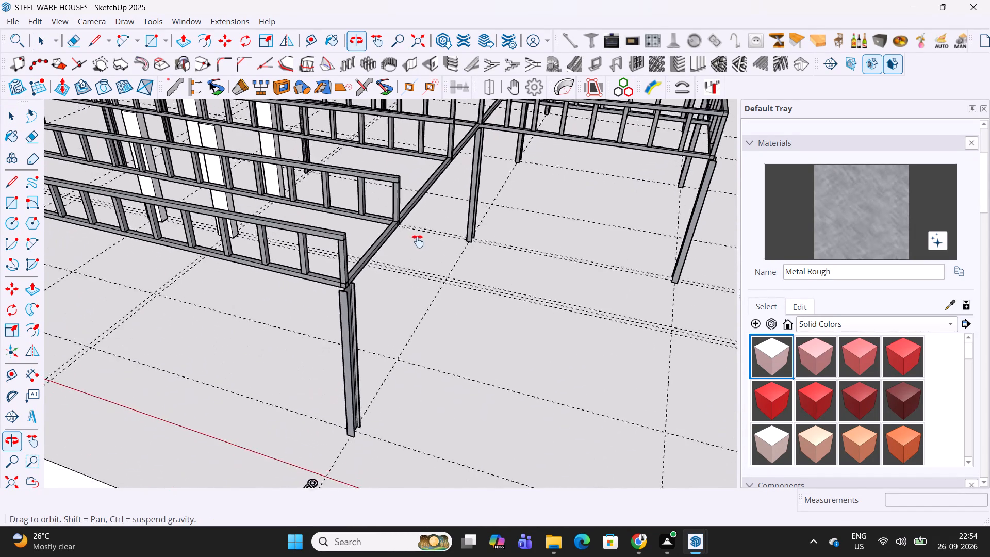
{"action": "middle_click_drag", "start_coordinate": [418, 241], "coordinate": [444, 288]}
{"action": "scroll", "coordinate": [387, 372], "scroll_direction": "up", "scroll_amount": 10}
{"action": "middle_click_drag", "start_coordinate": [424, 318], "coordinate": [372, 370], "text": "shift"}
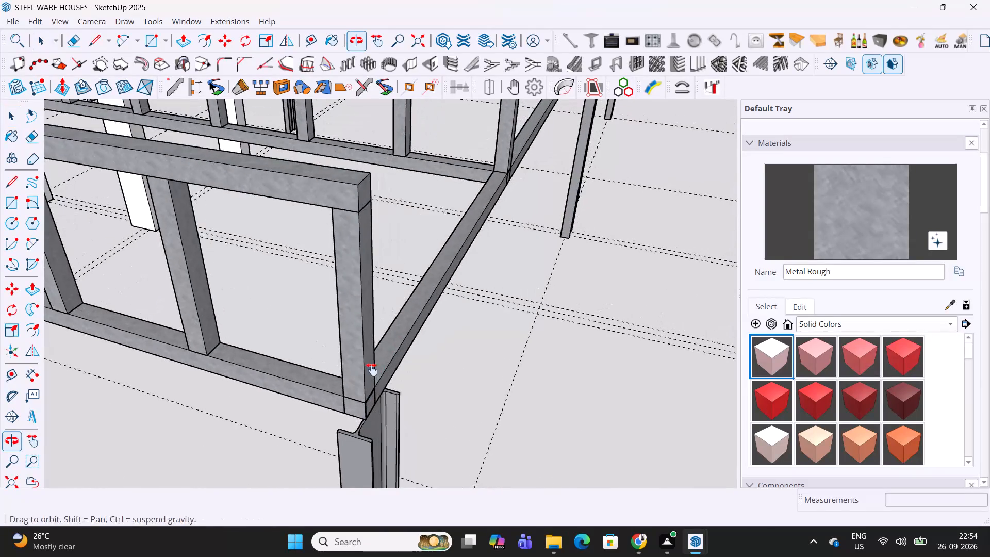
{"action": "middle_click_drag", "start_coordinate": [372, 370], "coordinate": [369, 371], "text": "shift"}
{"action": "middle_click_drag", "start_coordinate": [364, 381], "coordinate": [445, 348]}
{"action": "scroll", "coordinate": [420, 346], "scroll_direction": "up", "scroll_amount": 2}
{"action": "middle_click_drag", "start_coordinate": [419, 345], "coordinate": [382, 338]}
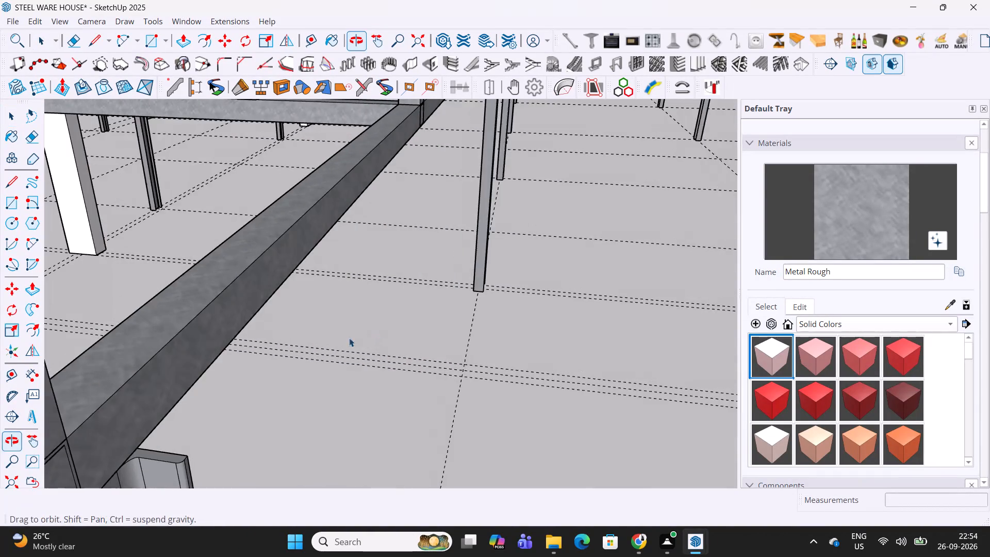
Select the extended beam along grid 8 and check how its end sits above the outer column.
{"action": "left_click", "coordinate": [257, 302]}
{"action": "scroll", "coordinate": [347, 258], "scroll_direction": "down", "scroll_amount": 5}
{"action": "middle_click_drag", "start_coordinate": [393, 279], "coordinate": [347, 299], "text": "shift"}
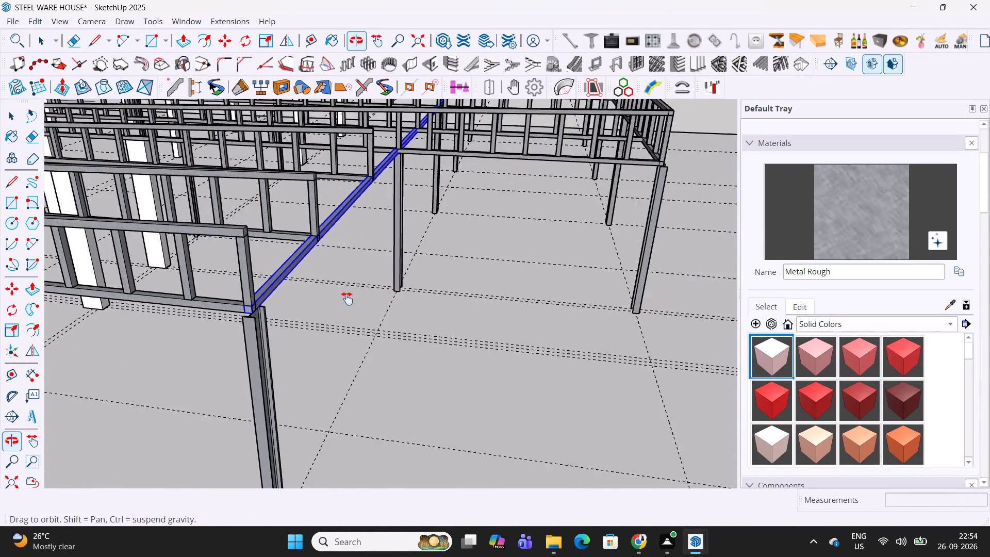
{"action": "middle_click_drag", "start_coordinate": [347, 299], "coordinate": [183, 338], "text": "shift"}
{"action": "scroll", "coordinate": [452, 196], "scroll_direction": "up", "scroll_amount": 10}
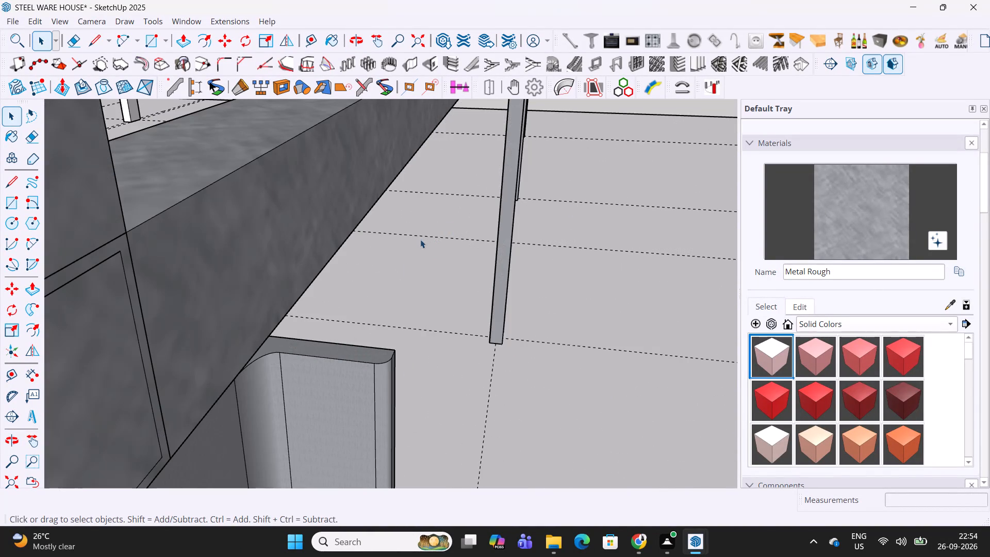
{"action": "scroll", "coordinate": [433, 237], "scroll_direction": "down", "scroll_amount": 4}
{"action": "scroll", "coordinate": [521, 226], "scroll_direction": "down", "scroll_amount": 7}
{"action": "scroll", "coordinate": [226, 319], "scroll_direction": "up", "scroll_amount": 5}
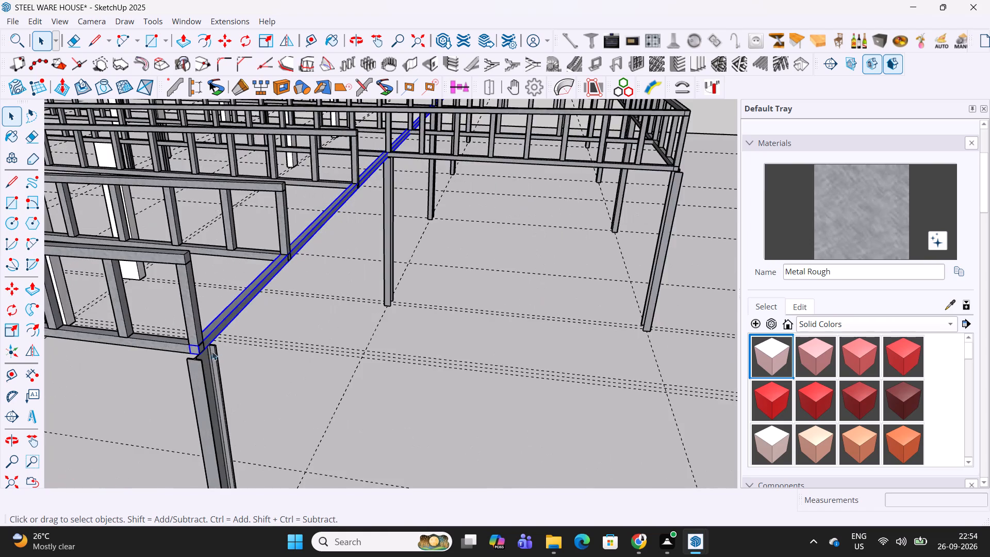
{"action": "scroll", "coordinate": [212, 351], "scroll_direction": "up", "scroll_amount": 7}
{"action": "middle_click", "coordinate": [199, 354]}
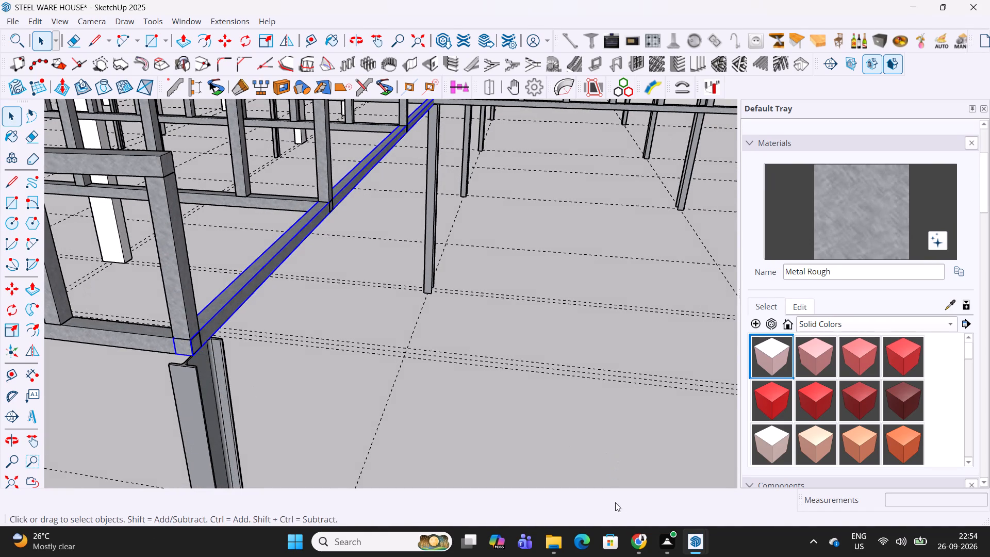
Switch to the truss framing PDF in Chrome and study the section along grid 8 for the truss and column alignment.
{"action": "left_click", "coordinate": [635, 538]}
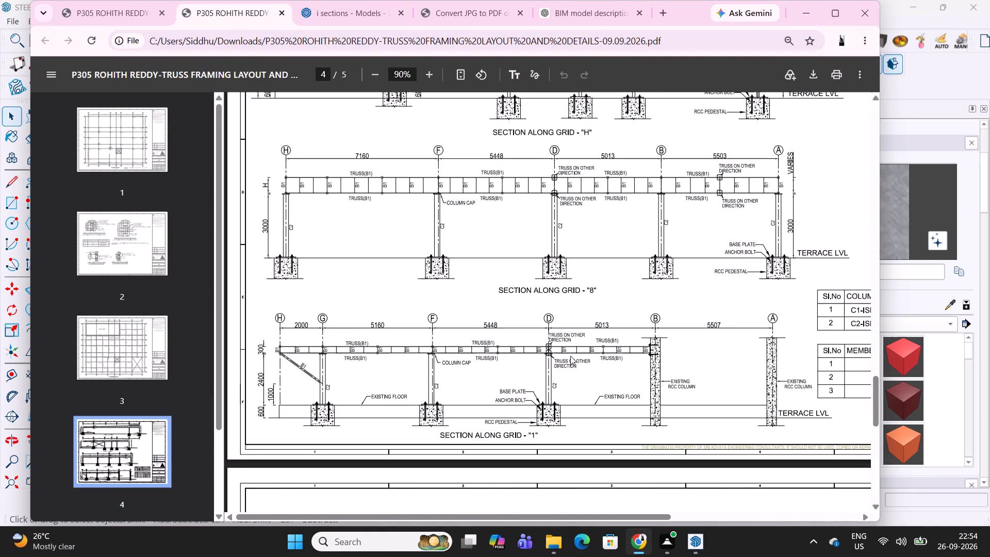
{"action": "scroll", "coordinate": [537, 356], "scroll_direction": "up", "scroll_amount": 1}
{"action": "scroll", "coordinate": [552, 387], "scroll_direction": "down", "scroll_amount": 2}
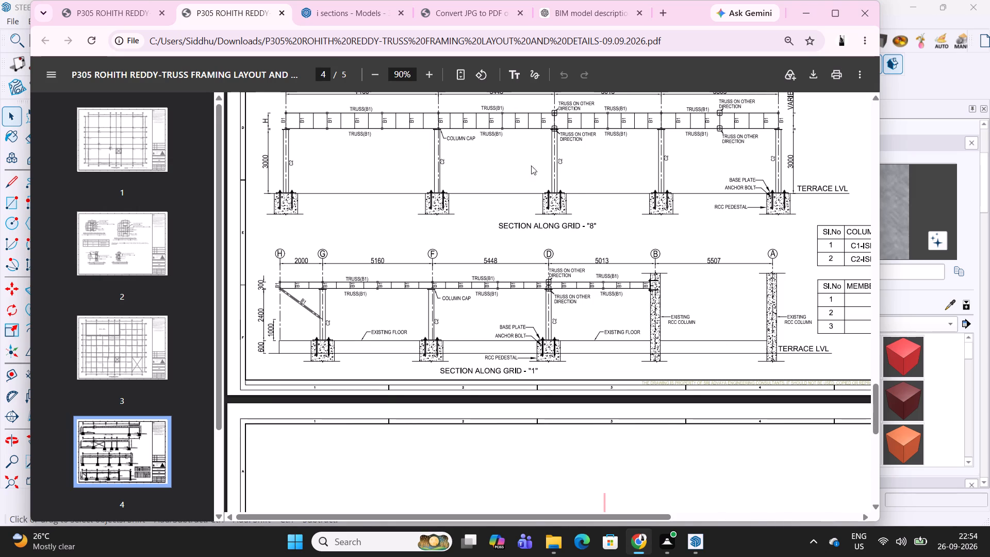
{"action": "scroll", "coordinate": [595, 212], "scroll_direction": "up", "scroll_amount": 1}
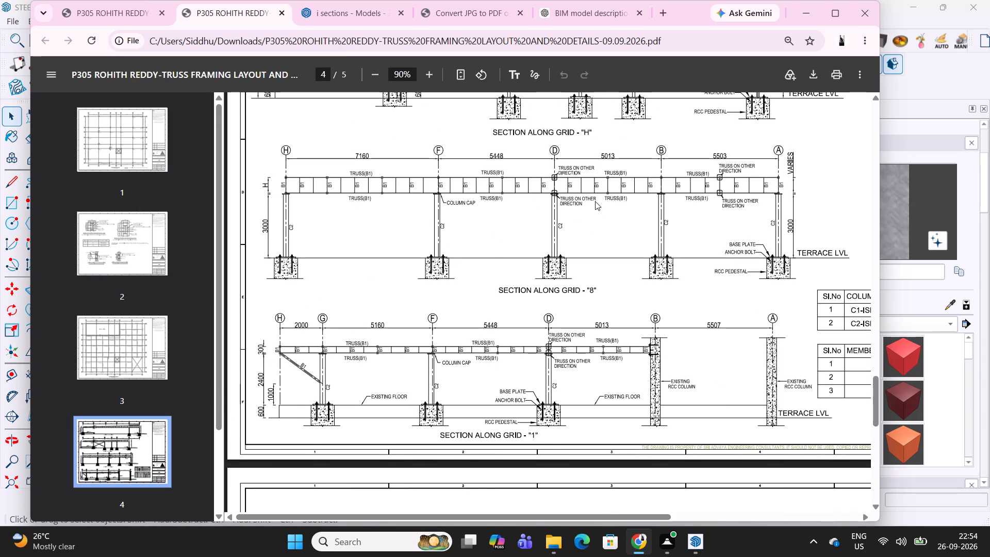
{"action": "scroll", "coordinate": [548, 239], "scroll_direction": "up", "scroll_amount": 1}
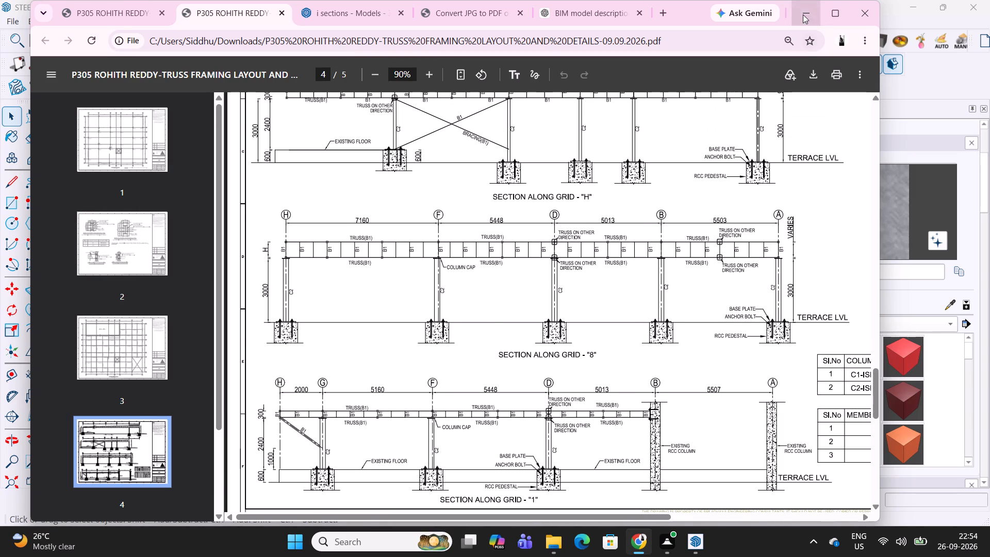
{"action": "left_click", "coordinate": [803, 14]}
Back in SketchUp, move the selected grid 8 beam 40 mm outward along the outermost truss's bottom chord.
{"action": "scroll", "coordinate": [311, 305], "scroll_direction": "up", "scroll_amount": 1}
{"action": "middle_click_drag", "start_coordinate": [155, 360], "coordinate": [329, 355], "text": "shift"}
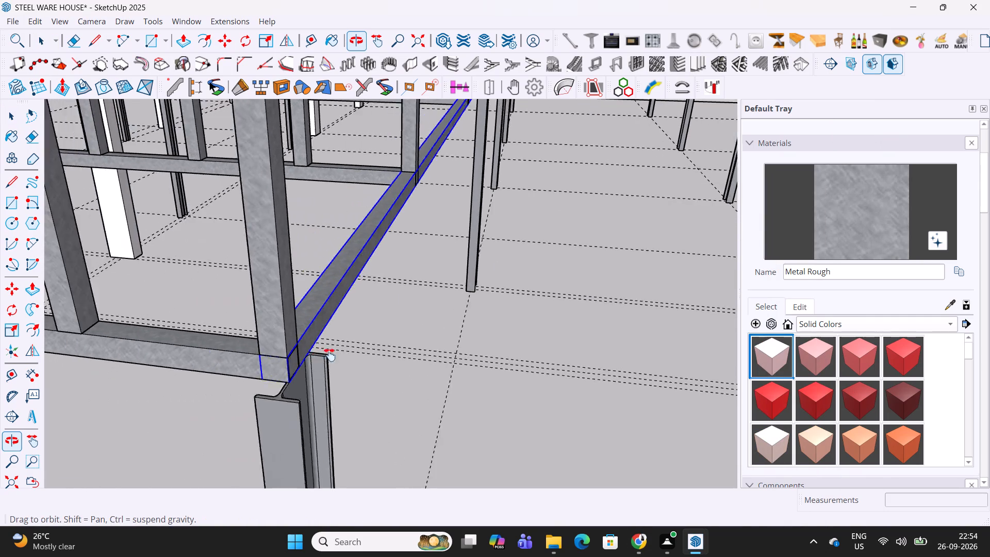
{"action": "middle_click_drag", "start_coordinate": [329, 355], "coordinate": [444, 300], "text": "shift"}
{"action": "scroll", "coordinate": [409, 336], "scroll_direction": "up", "scroll_amount": 2}
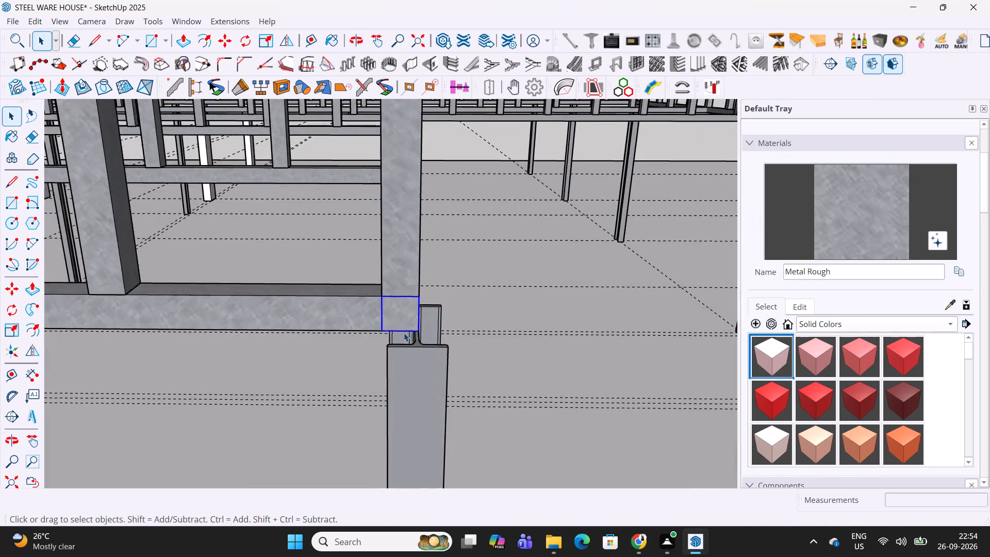
{"action": "scroll", "coordinate": [404, 333], "scroll_direction": "up", "scroll_amount": 6}
{"action": "key", "text": "m"}
{"action": "left_click", "coordinate": [365, 306]}
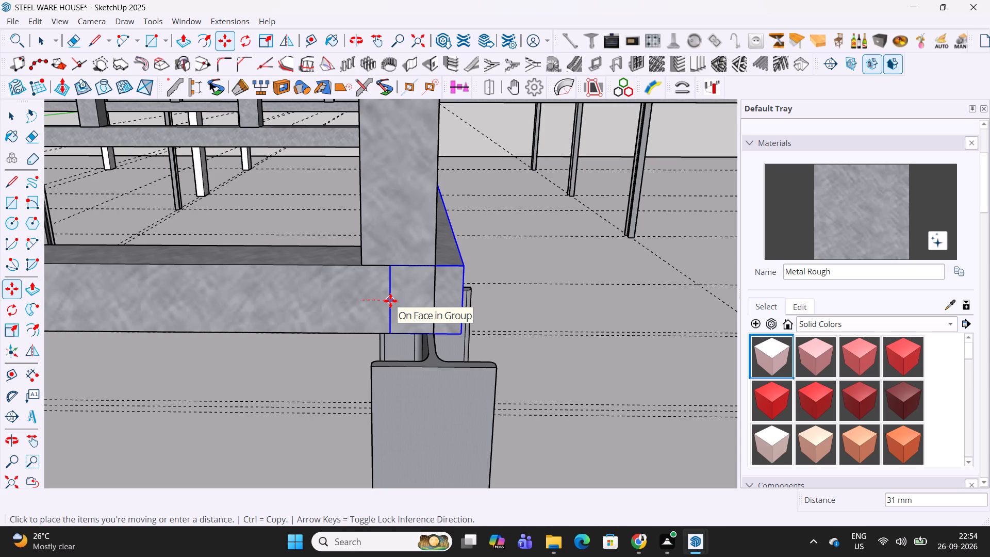
{"action": "type", "text": "40"}
{"action": "key", "text": "Return"}
{"action": "middle_click_drag", "start_coordinate": [432, 312], "coordinate": [306, 302]}
{"action": "key", "text": "space"}
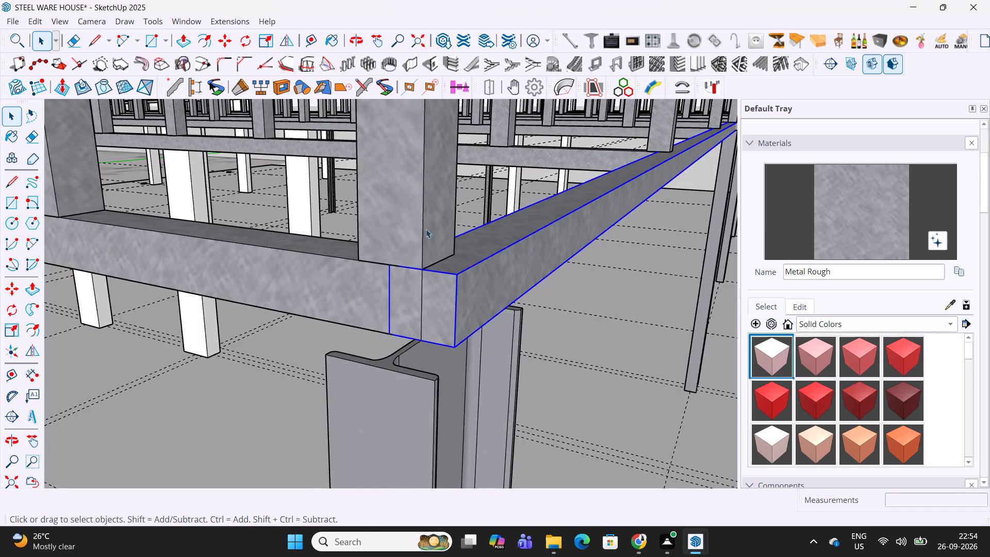
Move the outermost parallel truss's end vertical outward, flush with the outer face of the grid 8 beam.
{"action": "triple_click", "coordinate": [437, 225]}
{"action": "middle_click_drag", "start_coordinate": [409, 257], "coordinate": [549, 252]}
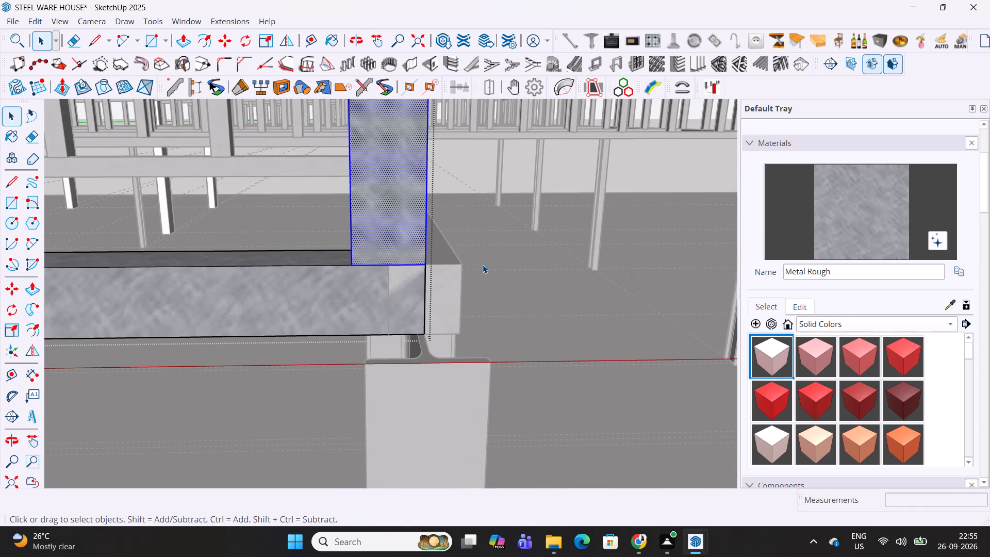
{"action": "key", "text": "m"}
{"action": "left_click", "coordinate": [428, 264]}
{"action": "left_click", "coordinate": [460, 266]}
Move the end vertical of the third short truss, beside the inner column, outward to the grid 8 beam's outer edge.
{"action": "scroll", "coordinate": [460, 267], "scroll_direction": "down", "scroll_amount": 7}
{"action": "middle_click_drag", "start_coordinate": [485, 274], "coordinate": [458, 314]}
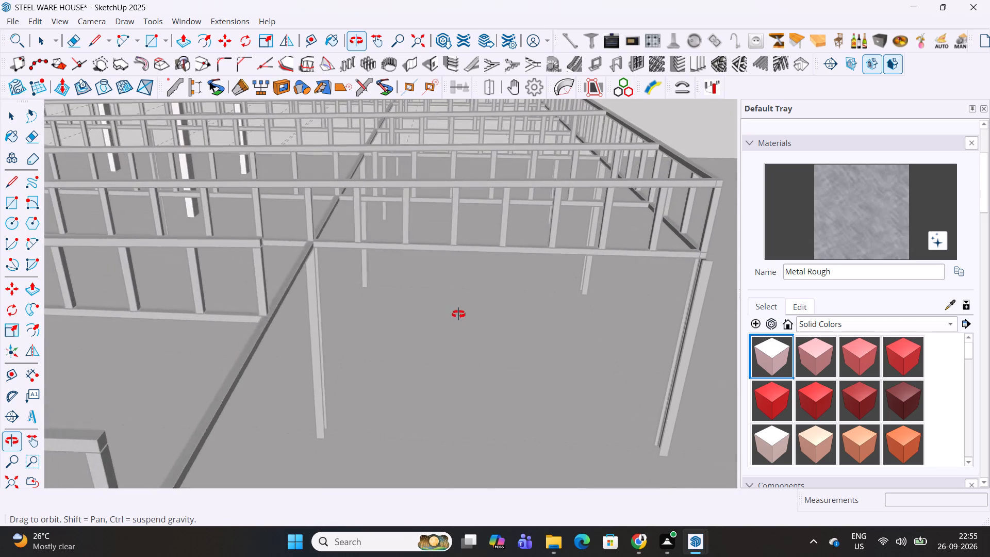
{"action": "middle_click_drag", "start_coordinate": [458, 314], "coordinate": [467, 318]}
{"action": "scroll", "coordinate": [304, 329], "scroll_direction": "up", "scroll_amount": 10}
{"action": "key", "text": "space"}
{"action": "key", "text": "Escape"}
{"action": "triple_click", "coordinate": [311, 314]}
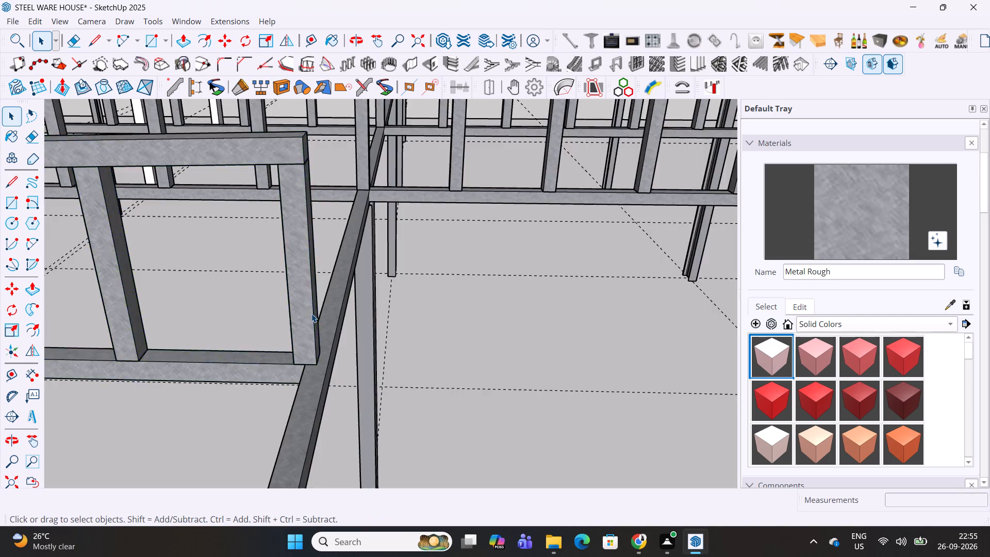
{"action": "left_click", "coordinate": [311, 314]}
{"action": "scroll", "coordinate": [311, 319], "scroll_direction": "up", "scroll_amount": 8}
{"action": "key", "text": "m"}
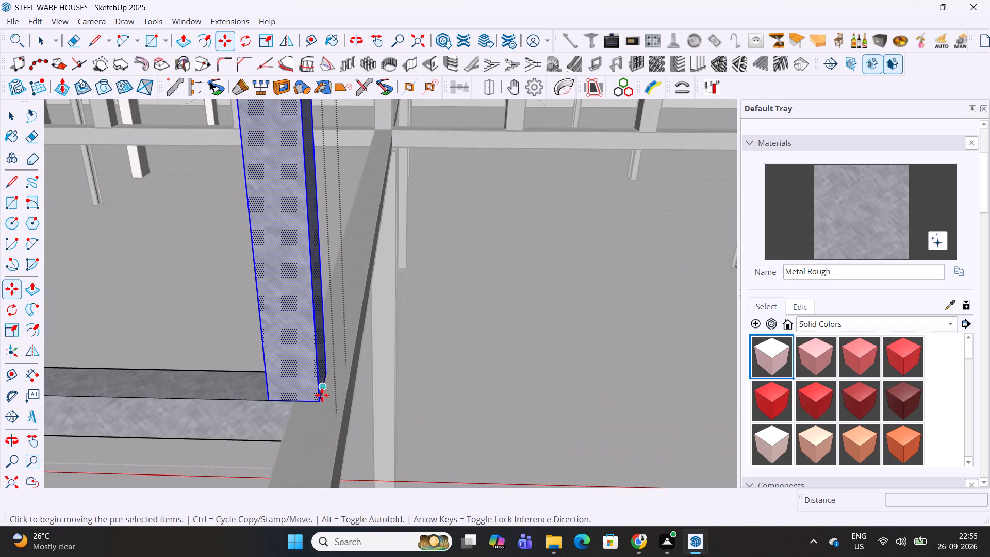
{"action": "left_click", "coordinate": [320, 399]}
{"action": "left_click", "coordinate": [344, 400]}
{"action": "key", "text": "space"}
{"action": "key", "text": "Escape"}
Examine the remaining crossings of the parallel trusses with the grid 8 beam and the alignment over the inner columns.
{"action": "scroll", "coordinate": [344, 403], "scroll_direction": "down", "scroll_amount": 8}
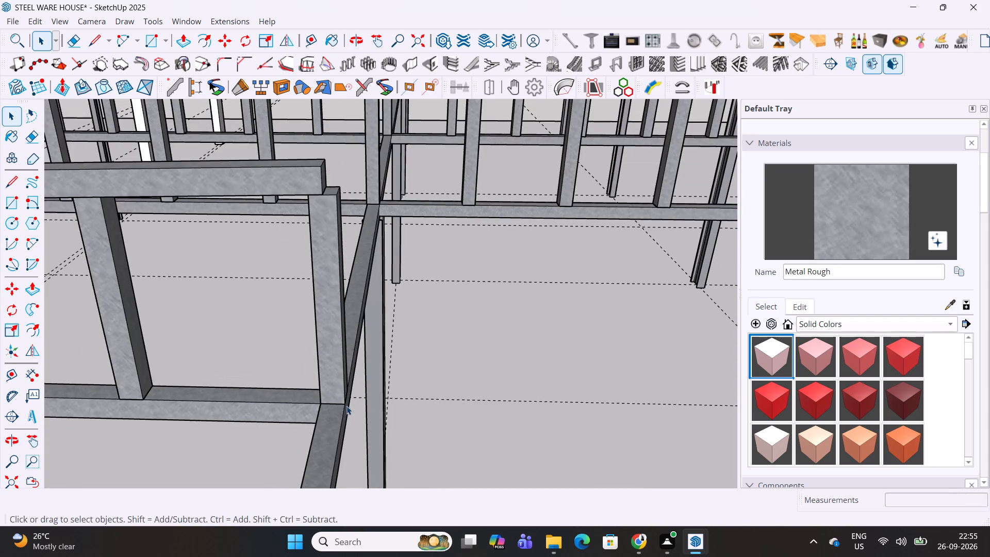
{"action": "middle_click_drag", "start_coordinate": [395, 231], "coordinate": [383, 363]}
{"action": "middle_click_drag", "start_coordinate": [381, 357], "coordinate": [404, 343]}
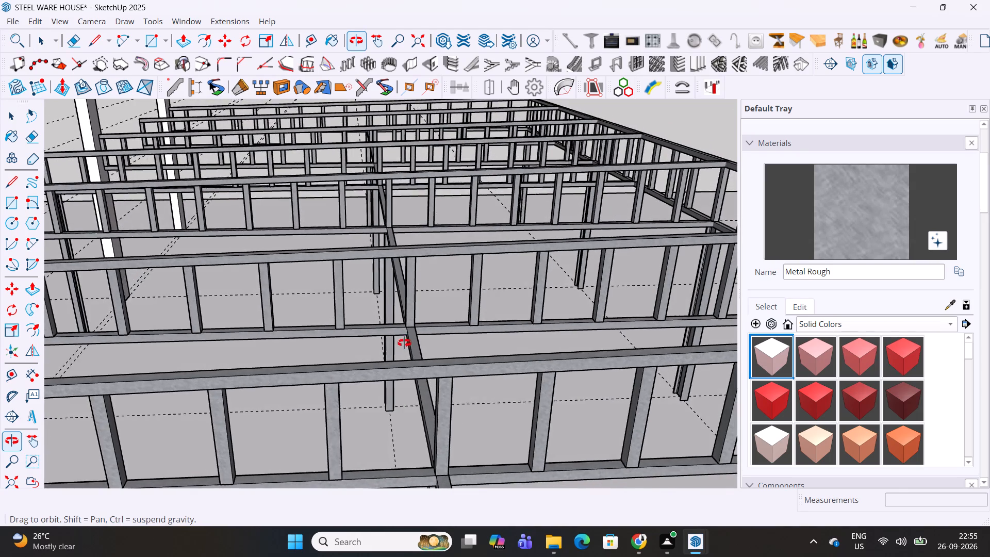
{"action": "middle_click_drag", "start_coordinate": [404, 343], "coordinate": [392, 400]}
{"action": "scroll", "coordinate": [393, 251], "scroll_direction": "up", "scroll_amount": 16}
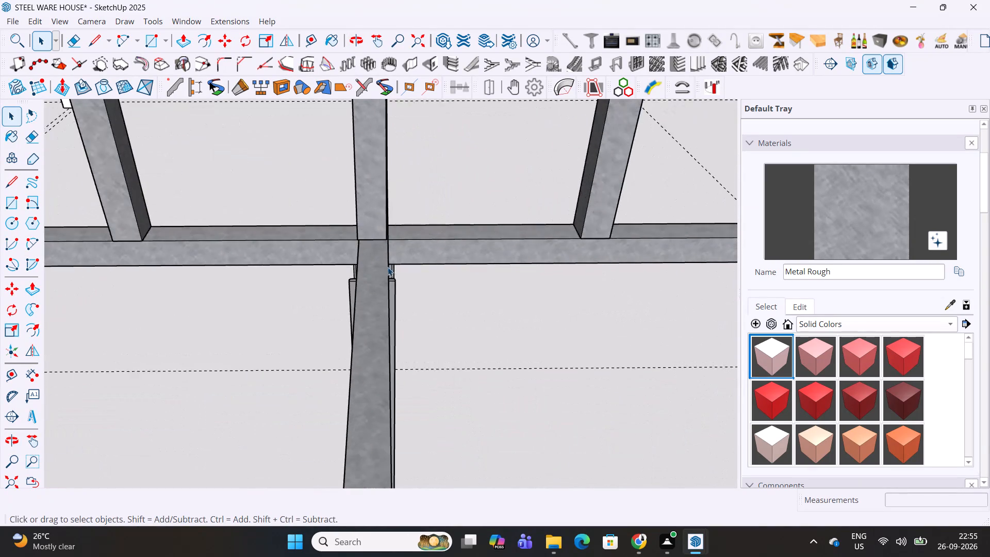
{"action": "middle_click_drag", "start_coordinate": [388, 267], "coordinate": [349, 266]}
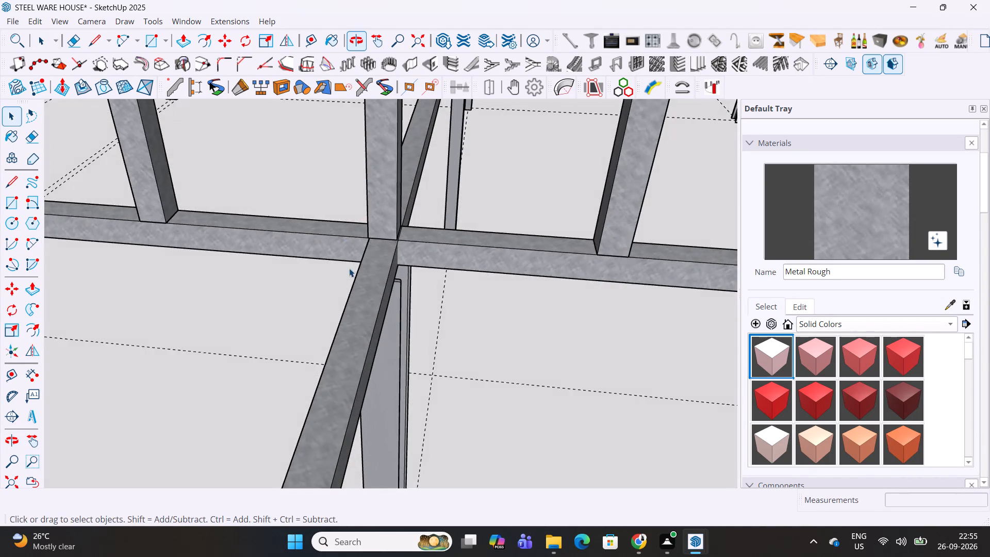
{"action": "scroll", "coordinate": [353, 282], "scroll_direction": "down", "scroll_amount": 20}
{"action": "scroll", "coordinate": [353, 282], "scroll_direction": "down", "scroll_amount": 1}
{"action": "middle_click_drag", "start_coordinate": [477, 146], "coordinate": [431, 352]}
{"action": "scroll", "coordinate": [426, 228], "scroll_direction": "up", "scroll_amount": 20}
{"action": "scroll", "coordinate": [426, 228], "scroll_direction": "up", "scroll_amount": 3}
{"action": "middle_click_drag", "start_coordinate": [403, 240], "coordinate": [537, 184]}
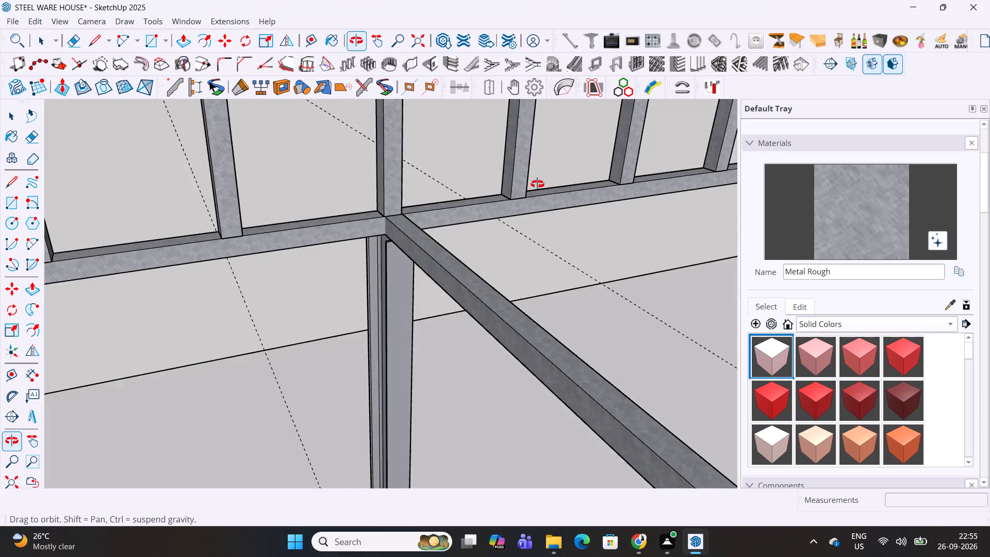
{"action": "middle_click_drag", "start_coordinate": [537, 184], "coordinate": [408, 315]}
{"action": "scroll", "coordinate": [470, 177], "scroll_direction": "down", "scroll_amount": 15}
{"action": "middle_click_drag", "start_coordinate": [499, 233], "coordinate": [479, 234]}
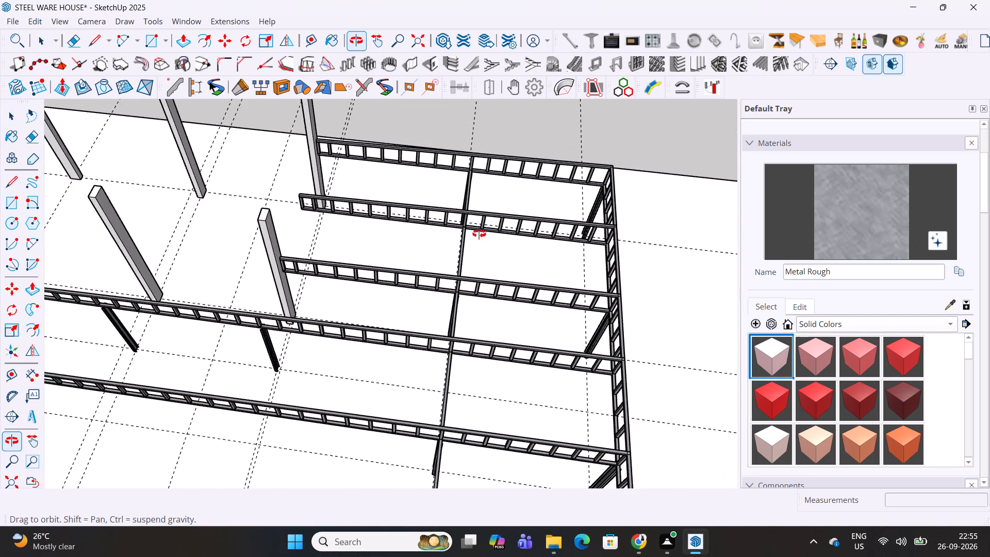
{"action": "middle_click_drag", "start_coordinate": [479, 234], "coordinate": [198, 95]}
{"action": "middle_click_drag", "start_coordinate": [234, 243], "coordinate": [694, 244], "text": "shift"}
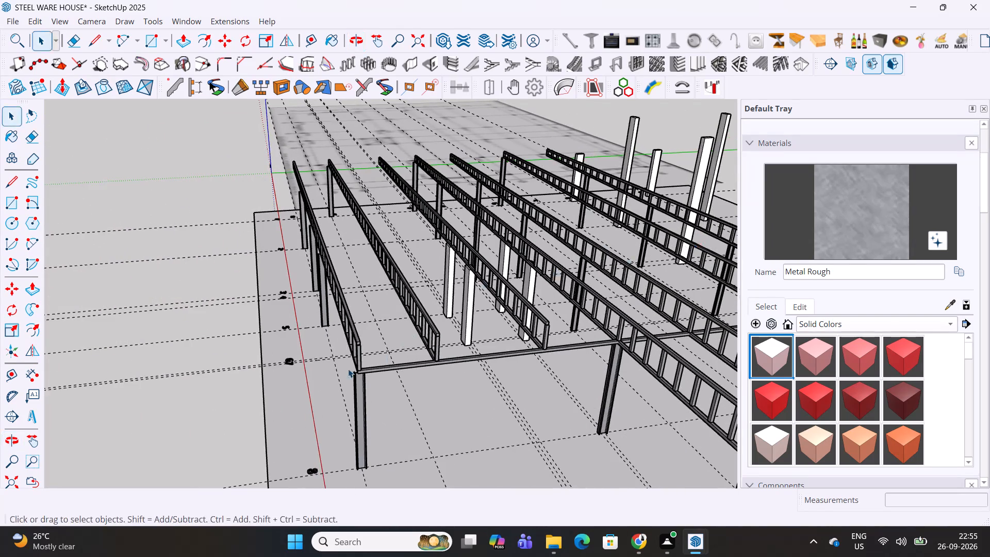
Extend the outermost truss's top chord by 40 mm so its end meets the outer edge of the shifted end vertical.
{"action": "scroll", "coordinate": [348, 369], "scroll_direction": "up", "scroll_amount": 8}
{"action": "middle_click_drag", "start_coordinate": [394, 371], "coordinate": [616, 340]}
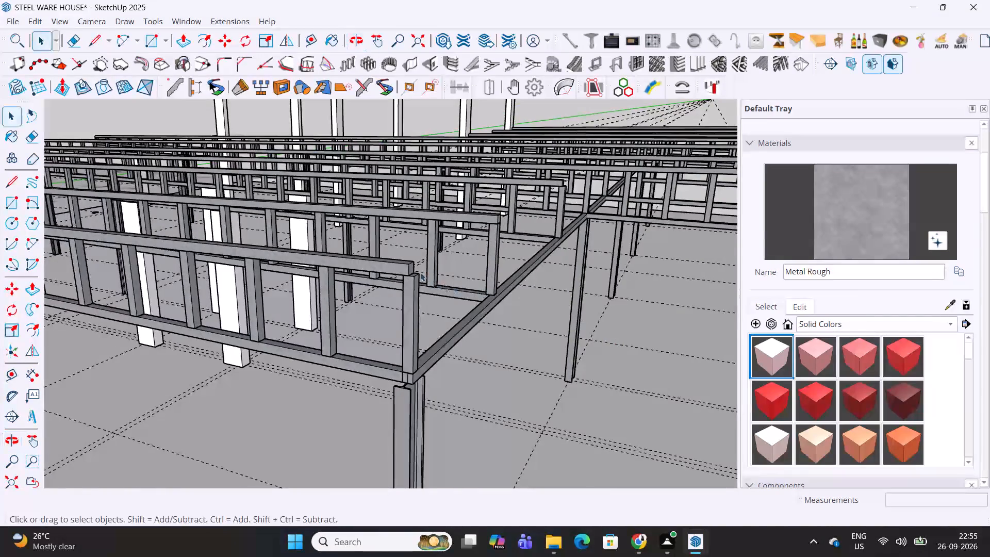
{"action": "scroll", "coordinate": [418, 270], "scroll_direction": "up", "scroll_amount": 3}
{"action": "triple_click", "coordinate": [395, 268]}
{"action": "double_click", "coordinate": [395, 268]}
{"action": "double_click", "coordinate": [395, 268]}
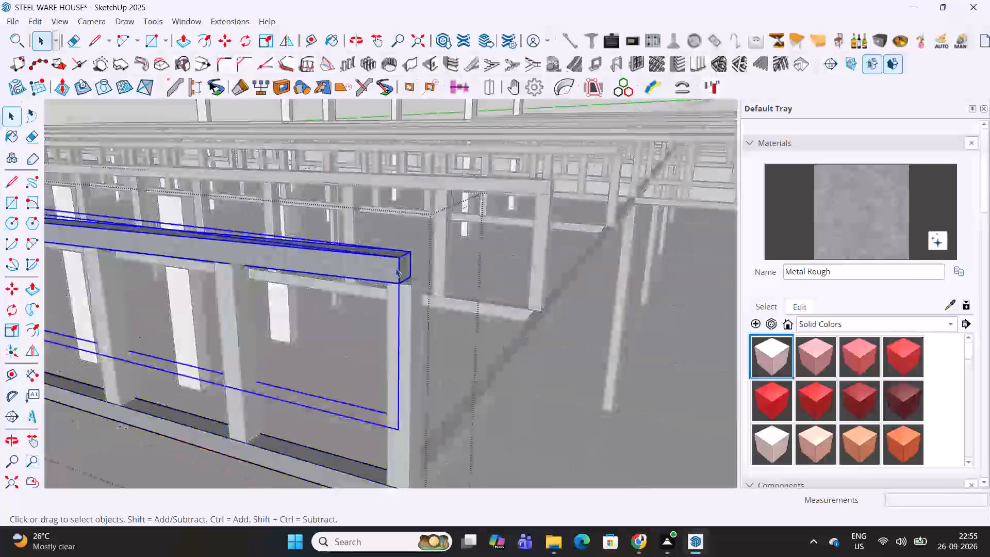
{"action": "key", "text": "p"}
{"action": "left_click", "coordinate": [405, 274]}
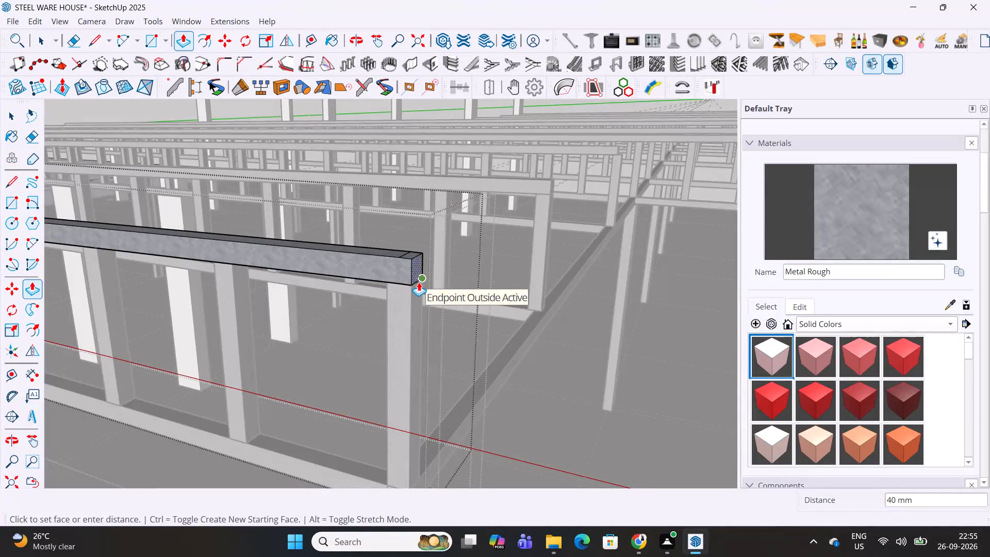
{"action": "left_click", "coordinate": [419, 282]}
{"action": "middle_click_drag", "start_coordinate": [498, 258], "coordinate": [469, 291]}
{"action": "scroll", "coordinate": [366, 356], "scroll_direction": "up", "scroll_amount": 5}
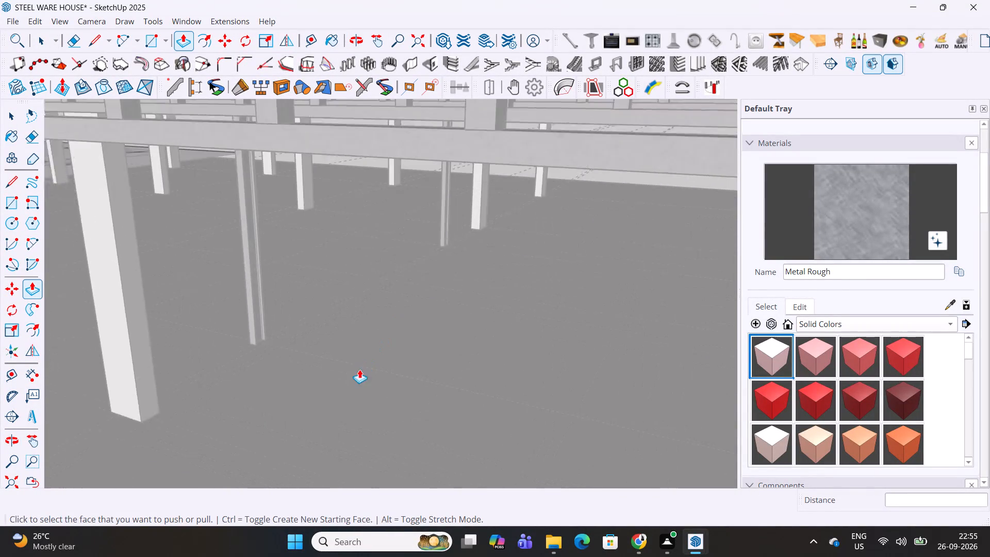
{"action": "scroll", "coordinate": [359, 369], "scroll_direction": "up", "scroll_amount": 1}
{"action": "scroll", "coordinate": [391, 316], "scroll_direction": "down", "scroll_amount": 7}
{"action": "scroll", "coordinate": [444, 272], "scroll_direction": "down", "scroll_amount": 15}
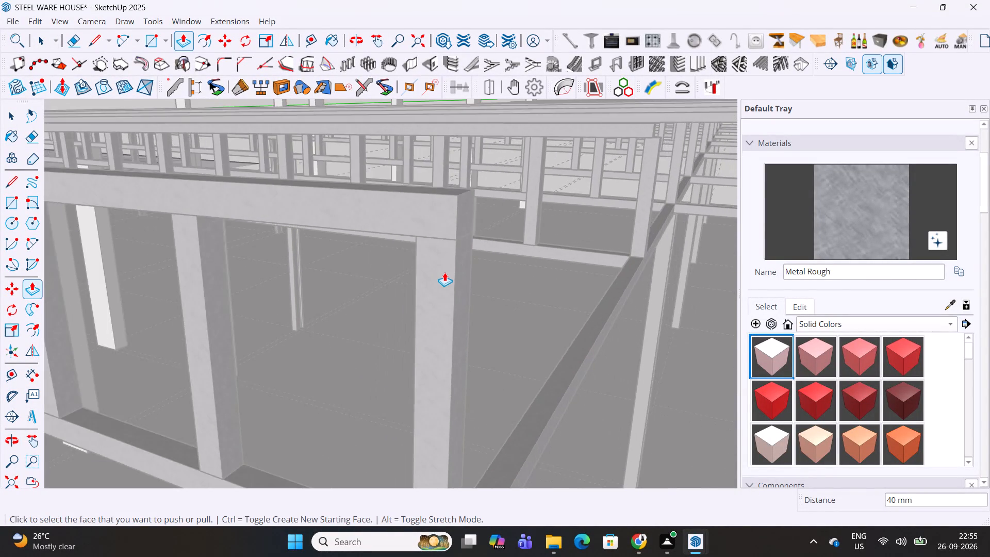
{"action": "scroll", "coordinate": [444, 272], "scroll_direction": "down", "scroll_amount": 6}
{"action": "middle_click", "coordinate": [540, 238]}
{"action": "key", "text": "space"}
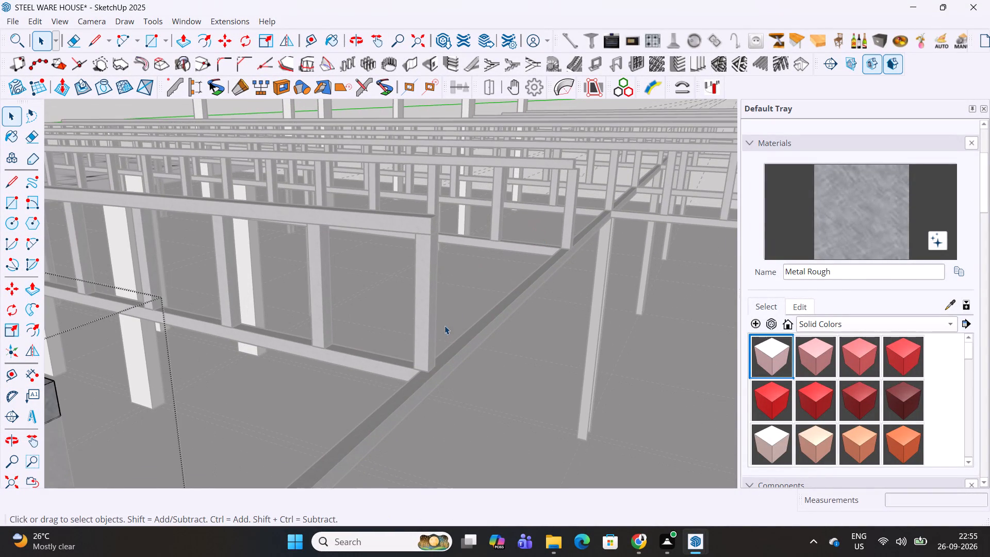
{"action": "key", "text": "Escape"}
{"action": "key", "text": "Escape"}
{"action": "key", "text": "Escape"}
{"action": "key", "text": "Escape"}
Move the second truss's end vertical 40 mm outward along its bottom chord to the grid 8 beam's outer edge.
{"action": "middle_click_drag", "start_coordinate": [443, 336], "coordinate": [469, 289], "text": "shift"}
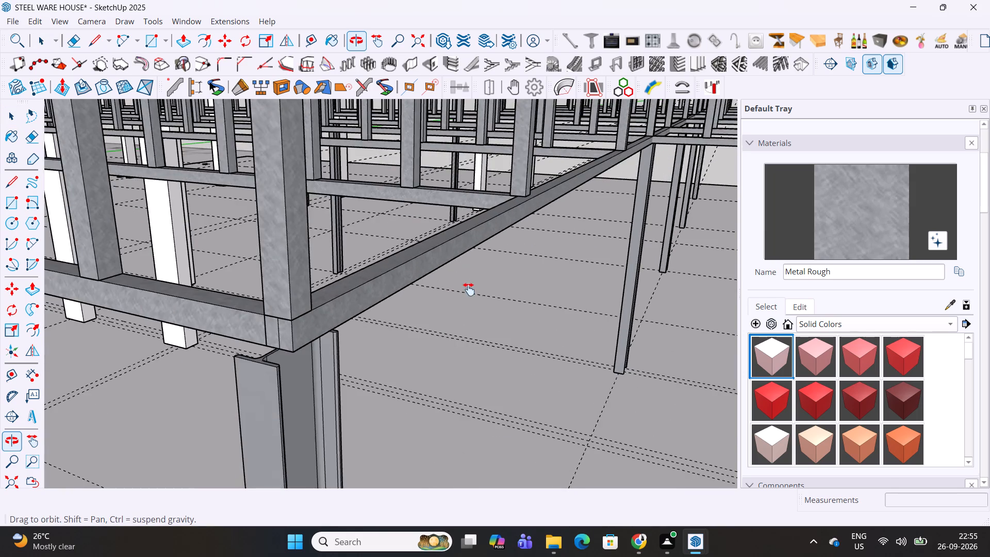
{"action": "middle_click_drag", "start_coordinate": [469, 289], "coordinate": [445, 352], "text": "shift"}
{"action": "scroll", "coordinate": [440, 357], "scroll_direction": "up", "scroll_amount": 4}
{"action": "triple_click", "coordinate": [437, 374]}
{"action": "left_click", "coordinate": [437, 374]}
{"action": "middle_click_drag", "start_coordinate": [436, 408], "coordinate": [431, 361], "text": "shift"}
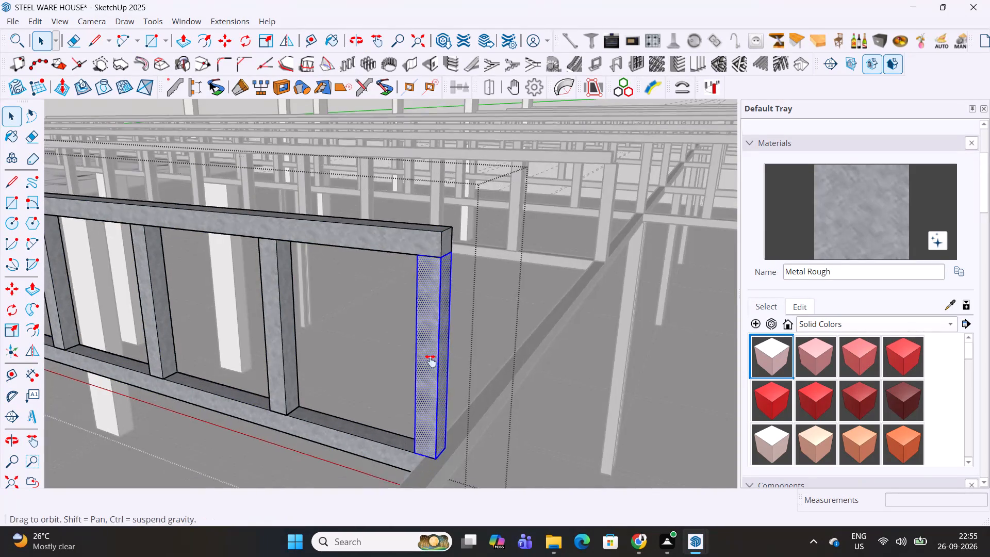
{"action": "middle_click_drag", "start_coordinate": [431, 361], "coordinate": [428, 327], "text": "shift"}
{"action": "scroll", "coordinate": [429, 389], "scroll_direction": "up", "scroll_amount": 10}
{"action": "key", "text": "m"}
{"action": "left_click", "coordinate": [428, 401]}
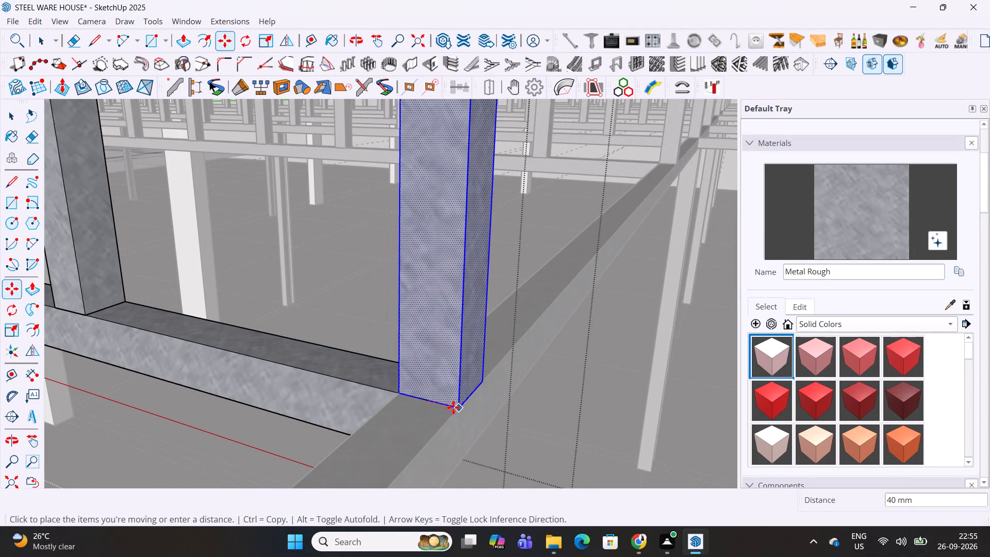
{"action": "left_click", "coordinate": [455, 408]}
Extend the second truss's top chord with Push/Pull so it ends flush with the shifted end vertical.
{"action": "scroll", "coordinate": [456, 413], "scroll_direction": "down", "scroll_amount": 7}
{"action": "middle_click_drag", "start_coordinate": [482, 181], "coordinate": [448, 330], "text": "shift"}
{"action": "key", "text": "space"}
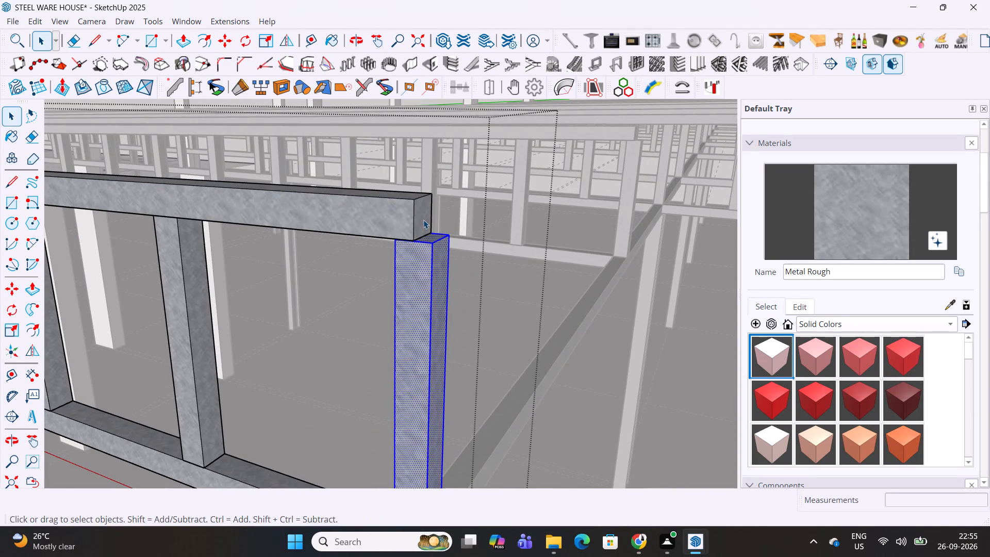
{"action": "key", "text": "p"}
{"action": "key", "text": "space"}
{"action": "double_click", "coordinate": [422, 222]}
{"action": "key", "text": "p"}
{"action": "left_click", "coordinate": [421, 226]}
{"action": "key", "text": "space"}
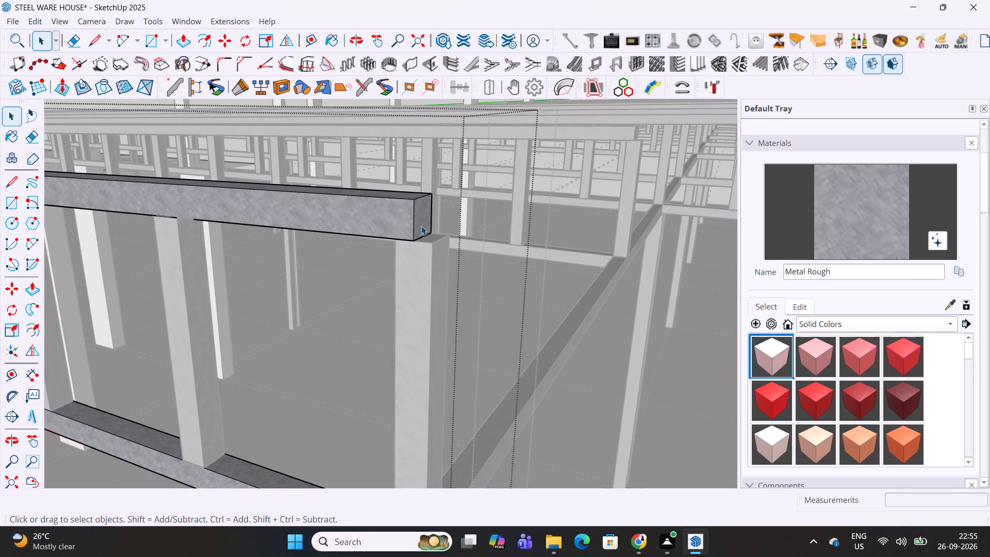
{"action": "double_click", "coordinate": [421, 226]}
{"action": "key", "text": "p"}
{"action": "double_click", "coordinate": [424, 228]}
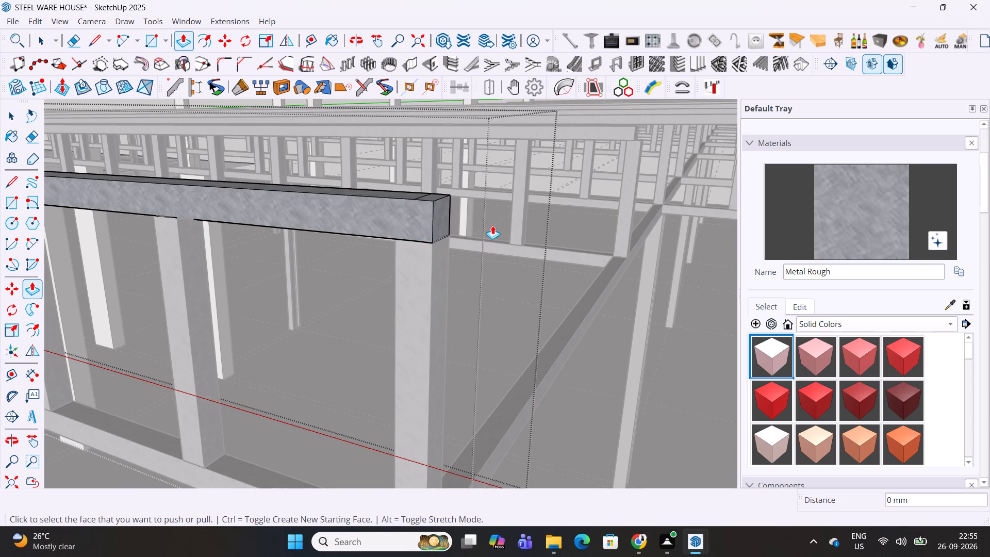
Extend the third truss's top chord with Push/Pull to cover its shifted end vertical, and leave the group.
{"action": "middle_click_drag", "start_coordinate": [492, 225], "coordinate": [438, 266]}
{"action": "middle_click_drag", "start_coordinate": [403, 337], "coordinate": [428, 280]}
{"action": "key", "text": "space"}
{"action": "triple_click", "coordinate": [379, 251]}
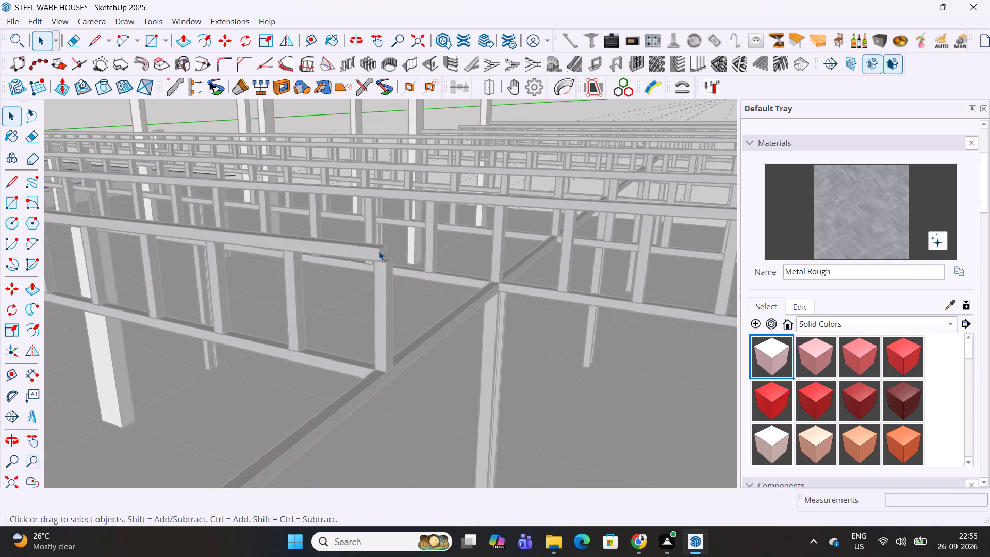
{"action": "left_click", "coordinate": [379, 251]}
{"action": "key", "text": "p"}
{"action": "key", "text": "space"}
{"action": "double_click", "coordinate": [384, 254]}
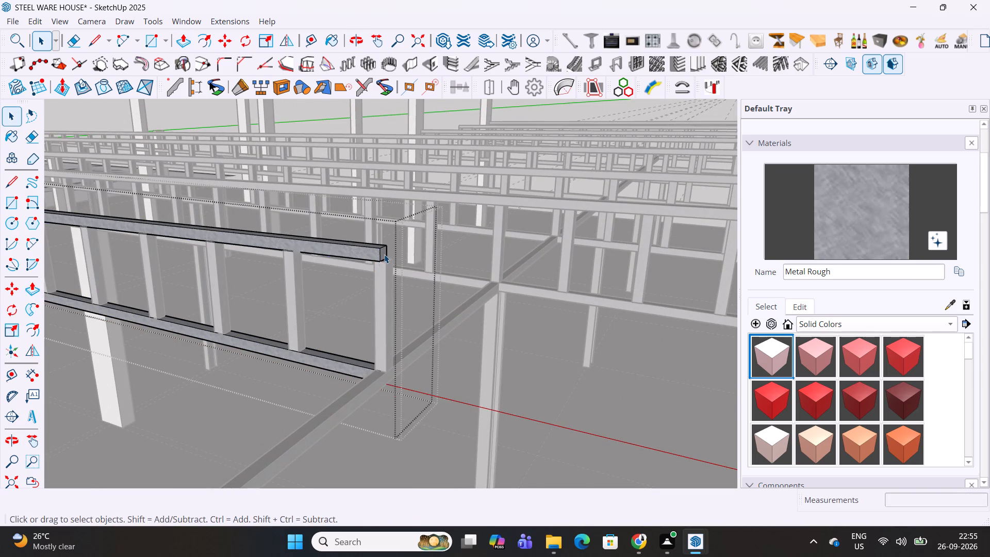
{"action": "key", "text": "p"}
{"action": "double_click", "coordinate": [384, 254]}
{"action": "key", "text": "space"}
{"action": "key", "text": "Escape"}
{"action": "key", "text": "Escape"}
{"action": "scroll", "coordinate": [418, 216], "scroll_direction": "down", "scroll_amount": 7}
{"action": "key", "text": "Escape"}
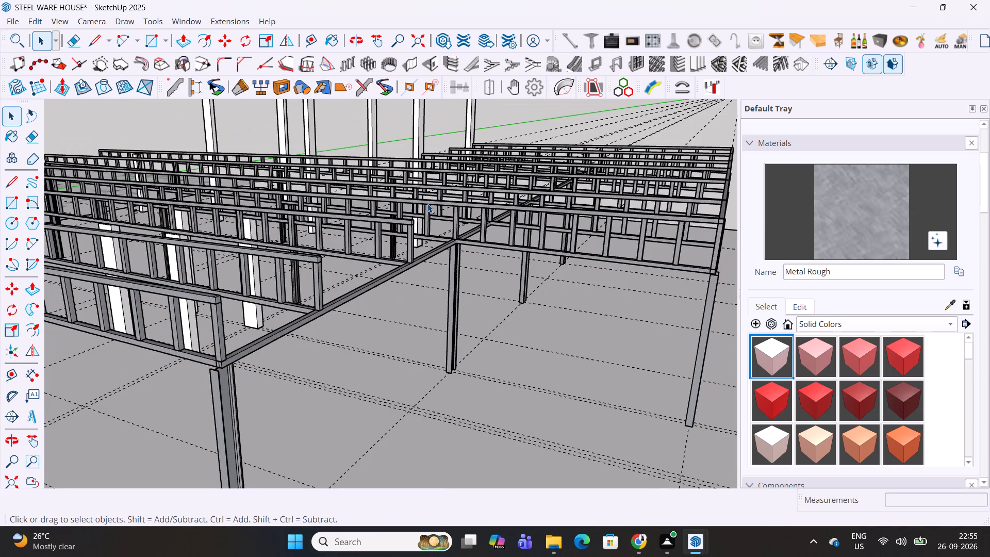
Save the warehouse model.
{"action": "middle_click_drag", "start_coordinate": [401, 238], "coordinate": [437, 219]}
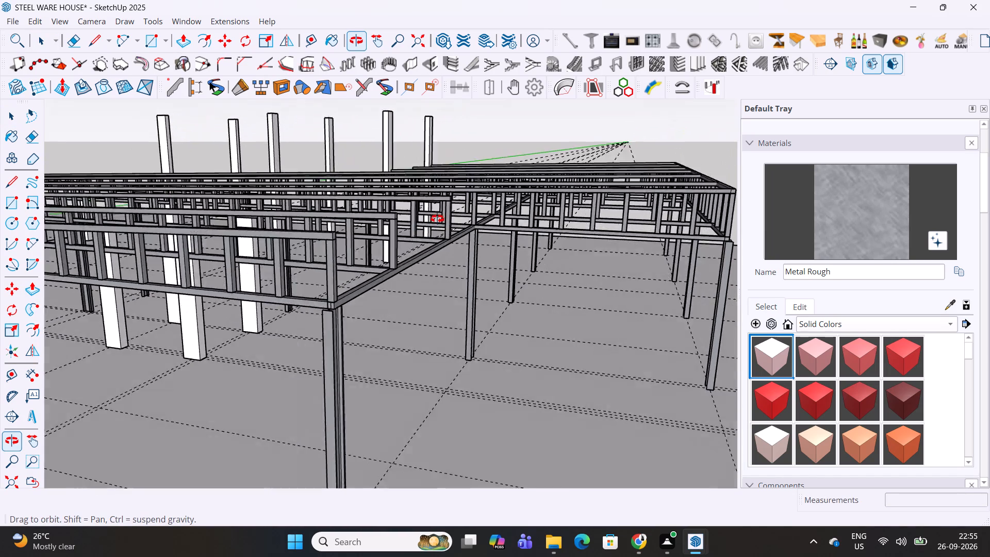
{"action": "middle_click_drag", "start_coordinate": [437, 219], "coordinate": [439, 192]}
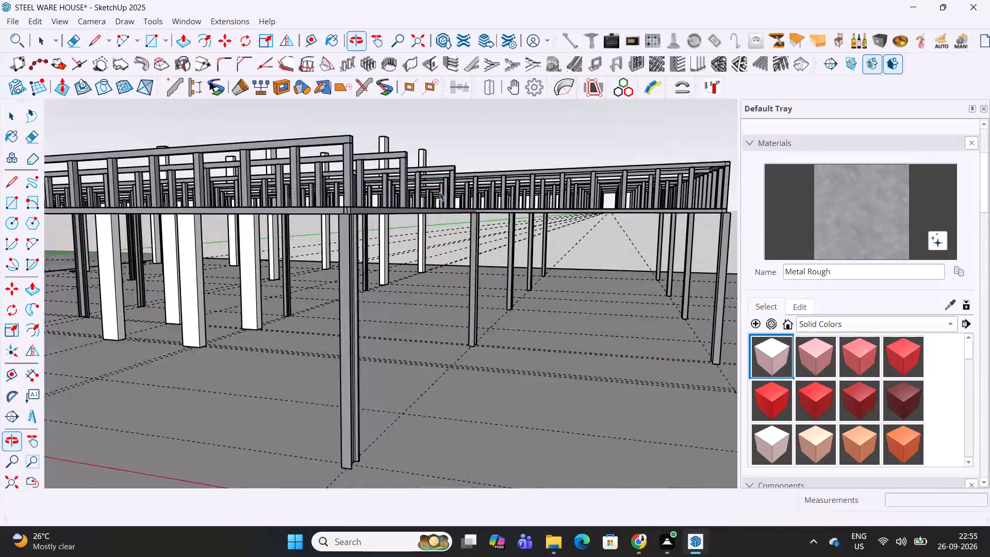
{"action": "key", "text": "ctrl+s"}
Copy the grid 8 bottom beam vertically about 789 mm up to the truss top chord level as the upper chord.
{"action": "scroll", "coordinate": [439, 192], "scroll_direction": "down", "scroll_amount": 2}
{"action": "middle_click_drag", "start_coordinate": [441, 192], "coordinate": [391, 237]}
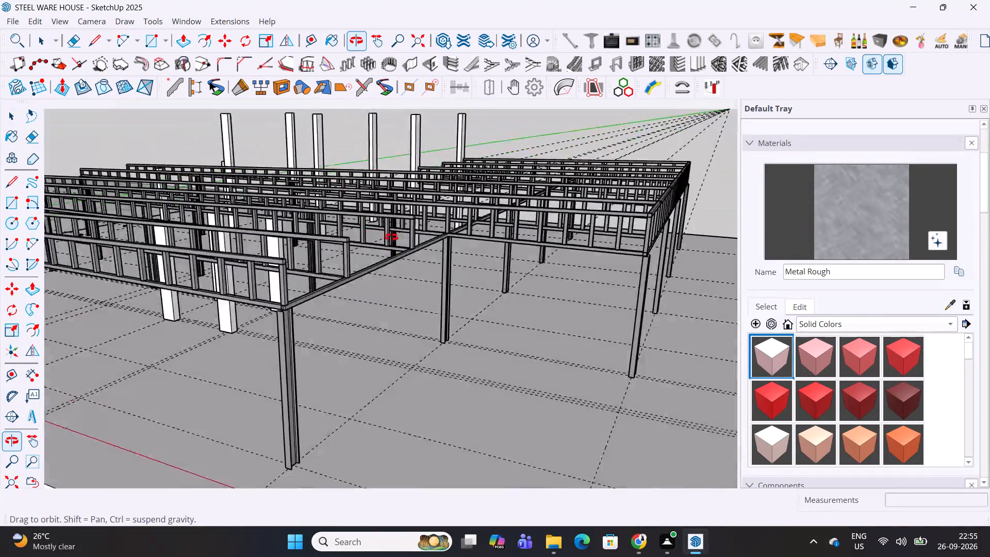
{"action": "middle_click_drag", "start_coordinate": [391, 237], "coordinate": [435, 255]}
{"action": "scroll", "coordinate": [366, 369], "scroll_direction": "up", "scroll_amount": 4}
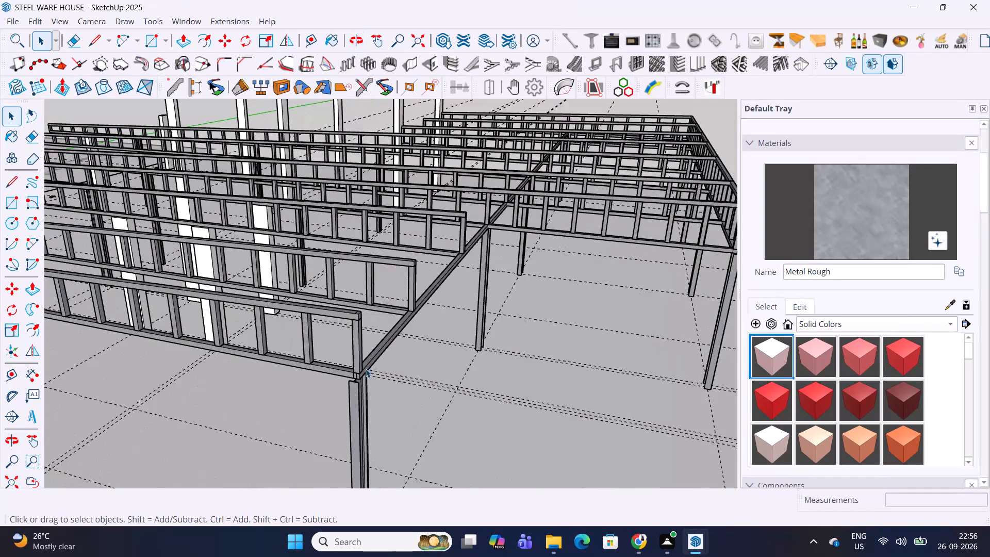
{"action": "scroll", "coordinate": [366, 369], "scroll_direction": "up", "scroll_amount": 11}
{"action": "left_click", "coordinate": [370, 367]}
{"action": "scroll", "coordinate": [351, 395], "scroll_direction": "up", "scroll_amount": 5}
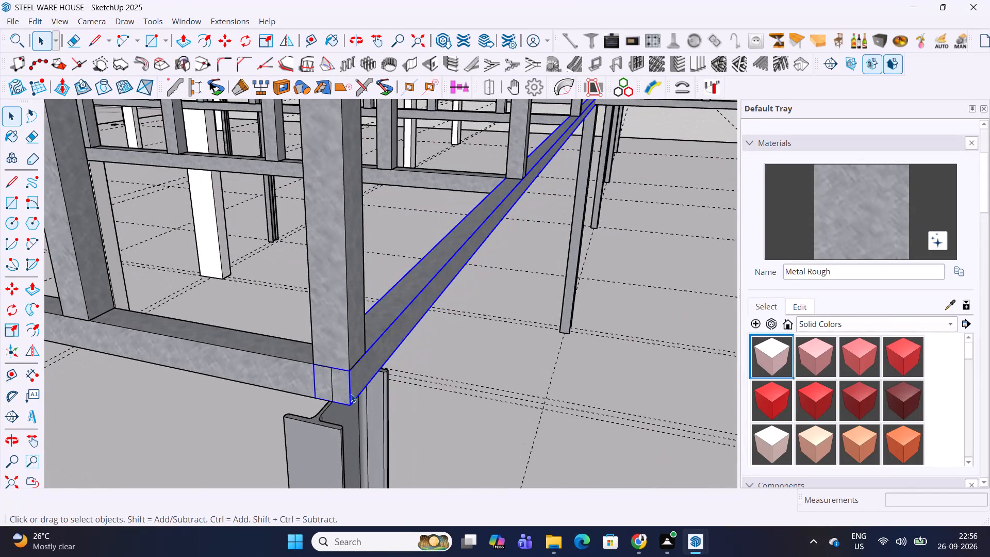
{"action": "key", "text": "m"}
{"action": "left_click", "coordinate": [314, 366]}
{"action": "scroll", "coordinate": [309, 321], "scroll_direction": "down", "scroll_amount": 5}
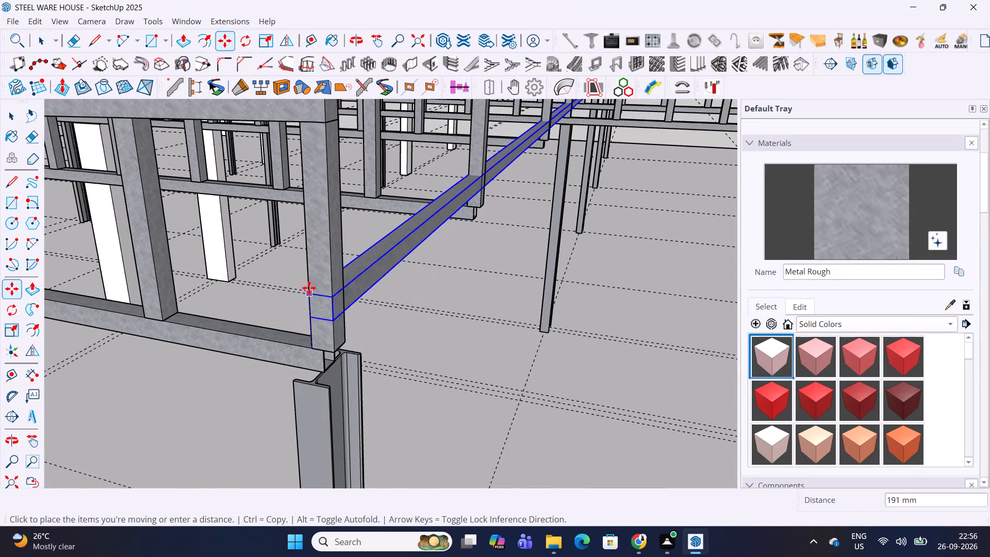
{"action": "middle_click_drag", "start_coordinate": [309, 259], "coordinate": [309, 383], "text": "shift"}
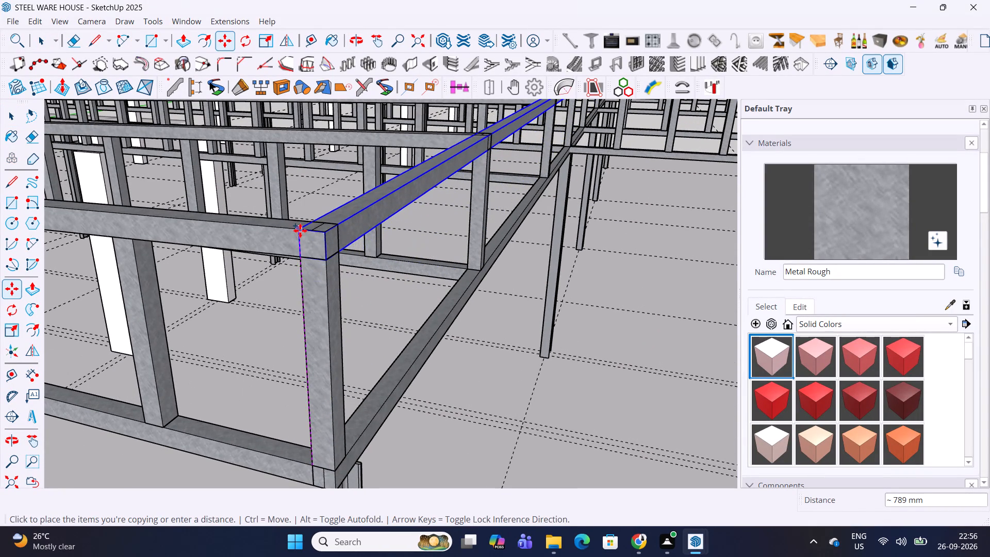
{"action": "left_click", "coordinate": [300, 231]}
Examine the copied upper chord along grid 8 where it crosses the parallel trusses and approaches the edge truss.
{"action": "scroll", "coordinate": [300, 231], "scroll_direction": "down", "scroll_amount": 5}
{"action": "scroll", "coordinate": [361, 233], "scroll_direction": "down", "scroll_amount": 4}
{"action": "middle_click_drag", "start_coordinate": [469, 207], "coordinate": [444, 277]}
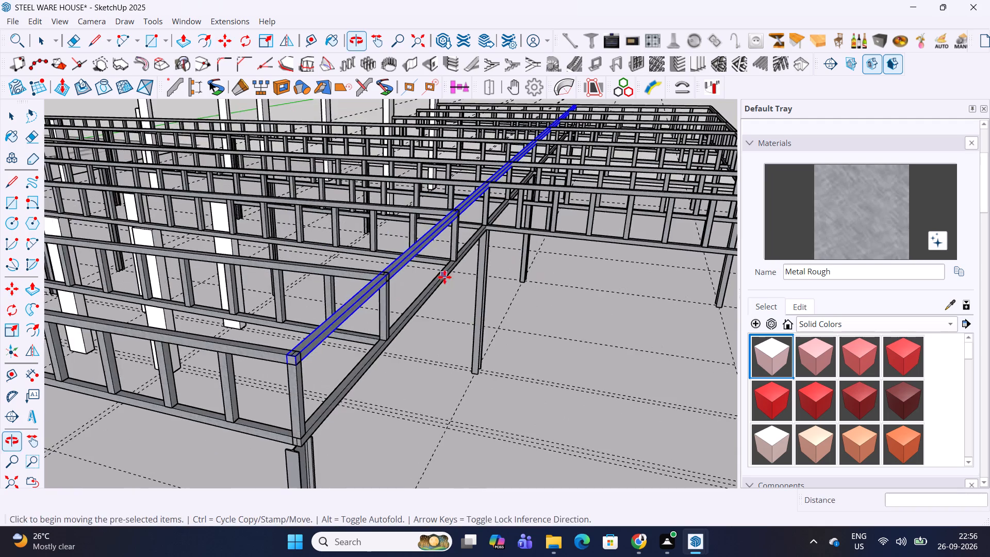
{"action": "middle_click_drag", "start_coordinate": [451, 274], "coordinate": [203, 254]}
{"action": "scroll", "coordinate": [287, 233], "scroll_direction": "down", "scroll_amount": 7}
{"action": "middle_click_drag", "start_coordinate": [441, 267], "coordinate": [427, 269]}
{"action": "scroll", "coordinate": [415, 268], "scroll_direction": "up", "scroll_amount": 9}
{"action": "key", "text": "space"}
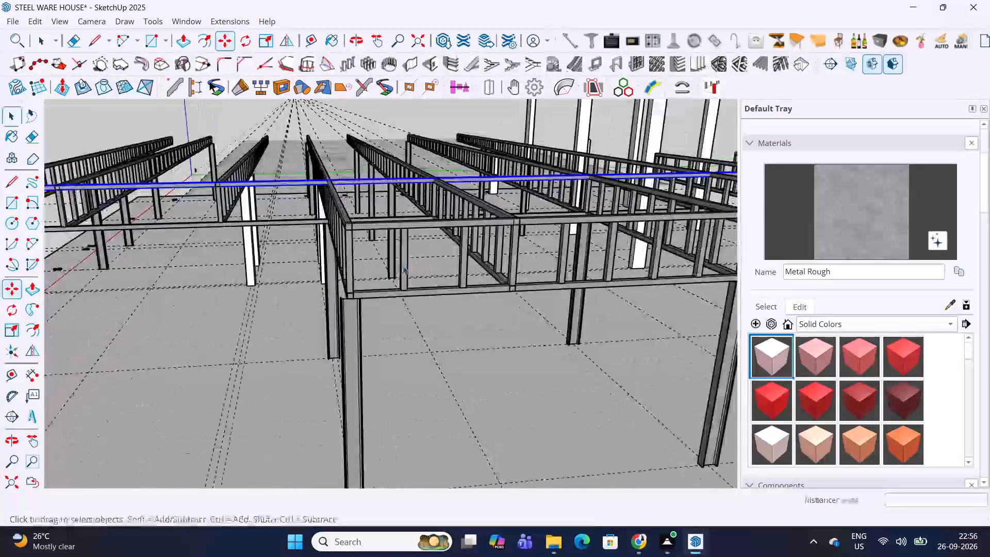
Copy two neighbouring web verticals from inside the edge truss's nested group to the clipboard, and leave the groups.
{"action": "double_click", "coordinate": [404, 266]}
{"action": "left_click", "coordinate": [587, 243]}
{"action": "middle_click_drag", "start_coordinate": [587, 243], "coordinate": [565, 240]}
{"action": "left_click_drag", "start_coordinate": [425, 239], "coordinate": [339, 259]}
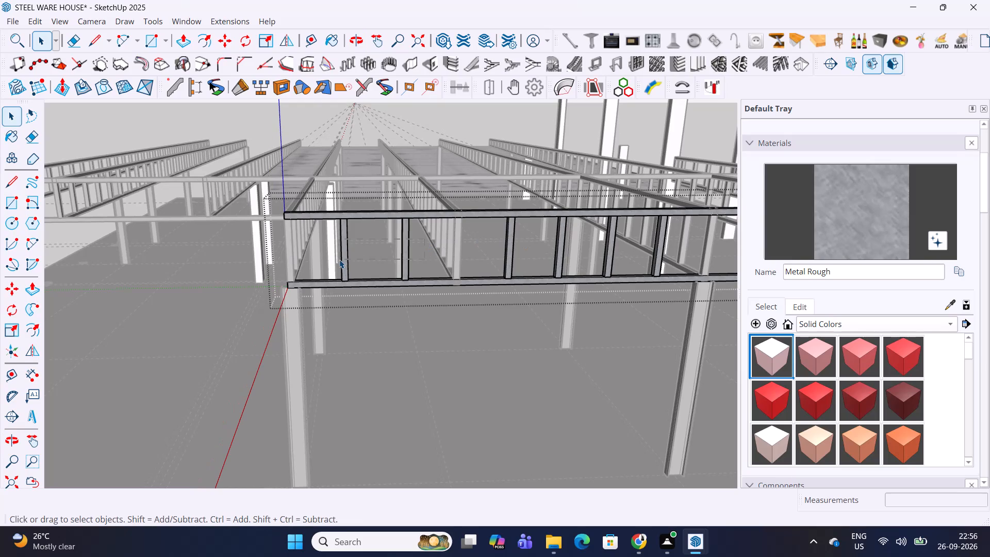
{"action": "left_click_drag", "start_coordinate": [339, 259], "coordinate": [333, 260]}
{"action": "double_click", "coordinate": [343, 243]}
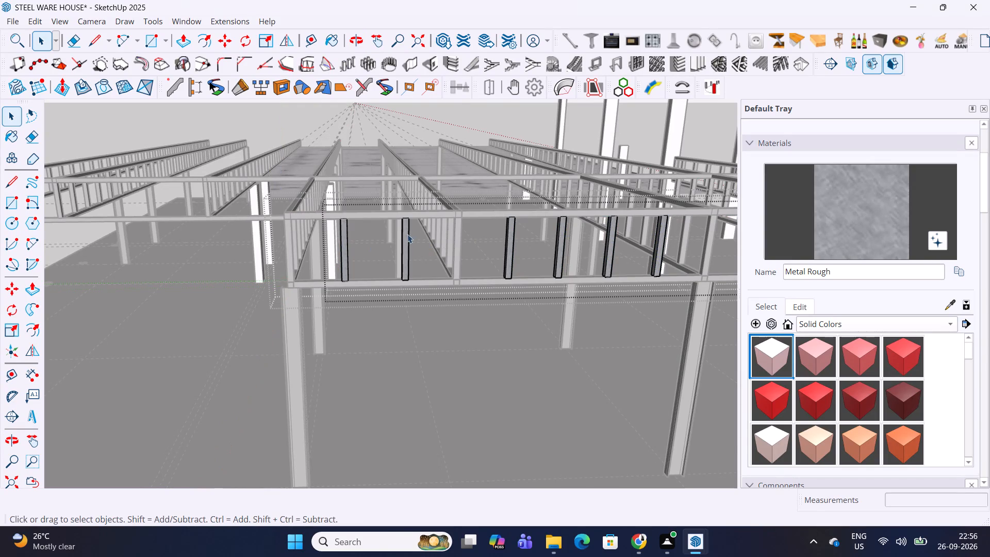
{"action": "left_click_drag", "start_coordinate": [418, 233], "coordinate": [279, 260]}
{"action": "key", "text": "ctrl+c"}
{"action": "key", "text": "space"}
{"action": "key", "text": "Escape"}
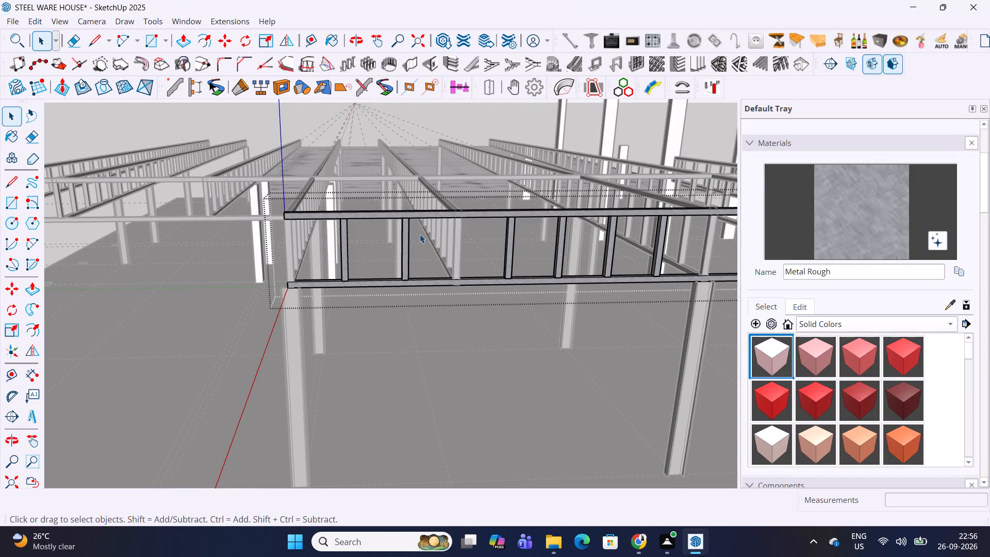
{"action": "middle_click_drag", "start_coordinate": [276, 211], "coordinate": [449, 261], "text": "shift"}
{"action": "key", "text": "Escape"}
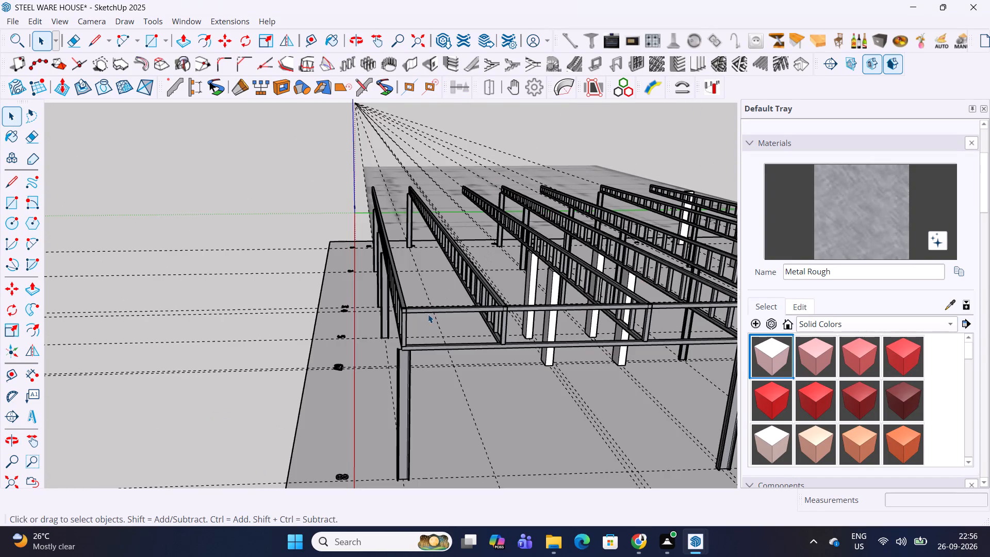
Group the grid 8 upper chord and bottom beam together as one truss.
{"action": "left_click", "coordinate": [427, 310]}
{"action": "scroll", "coordinate": [427, 310], "scroll_direction": "up", "scroll_amount": 6}
{"action": "middle_click_drag", "start_coordinate": [427, 310], "coordinate": [351, 247], "text": "shift"}
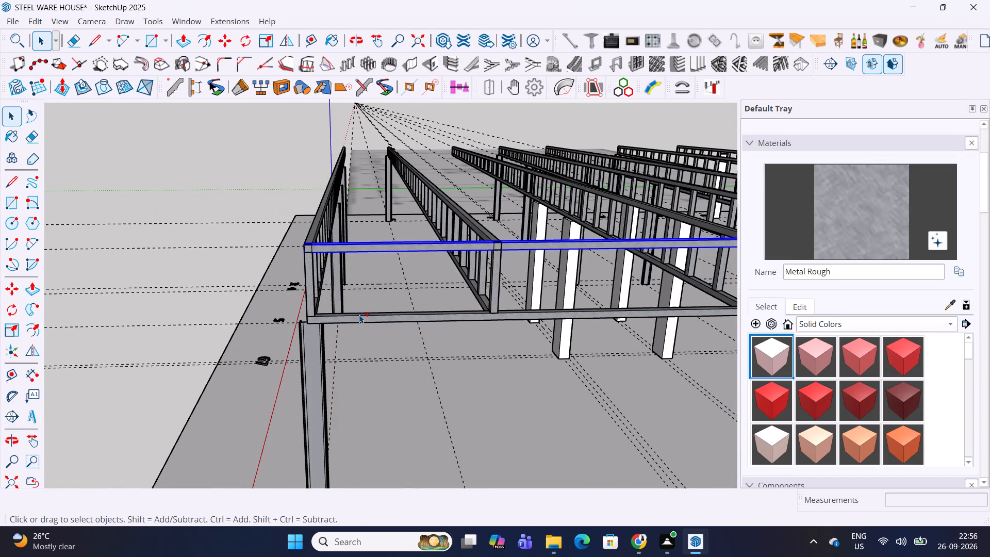
{"action": "left_click", "coordinate": [359, 318], "text": "ctrl"}
{"action": "right_click", "coordinate": [359, 320], "text": "ctrl"}
{"action": "left_click", "coordinate": [411, 185], "text": "ctrl"}
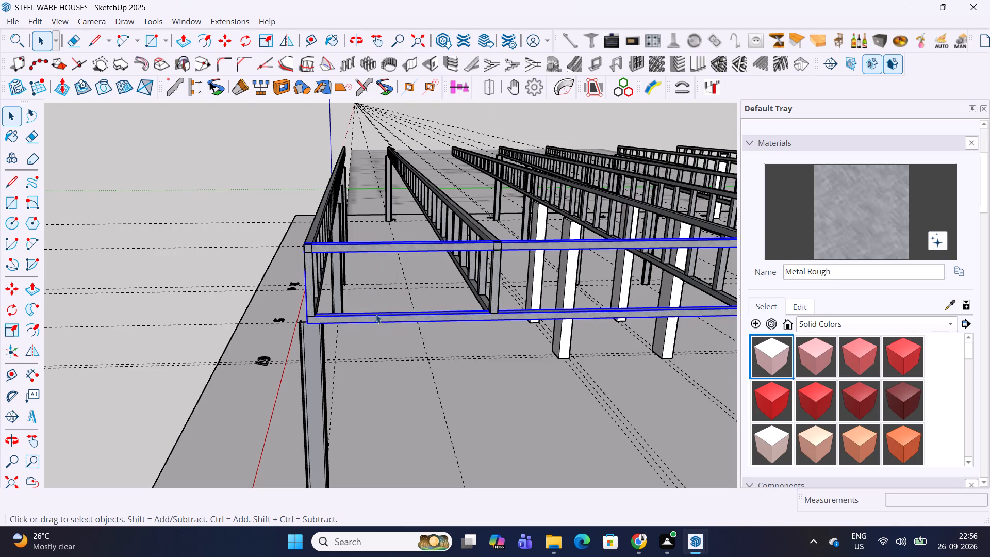
Paste the two verticals inside the grid 8 truss group near its end column and align them across the bottom chord's width.
{"action": "double_click", "coordinate": [375, 317]}
{"action": "key", "text": "ctrl+v"}
{"action": "scroll", "coordinate": [345, 322], "scroll_direction": "up", "scroll_amount": 4}
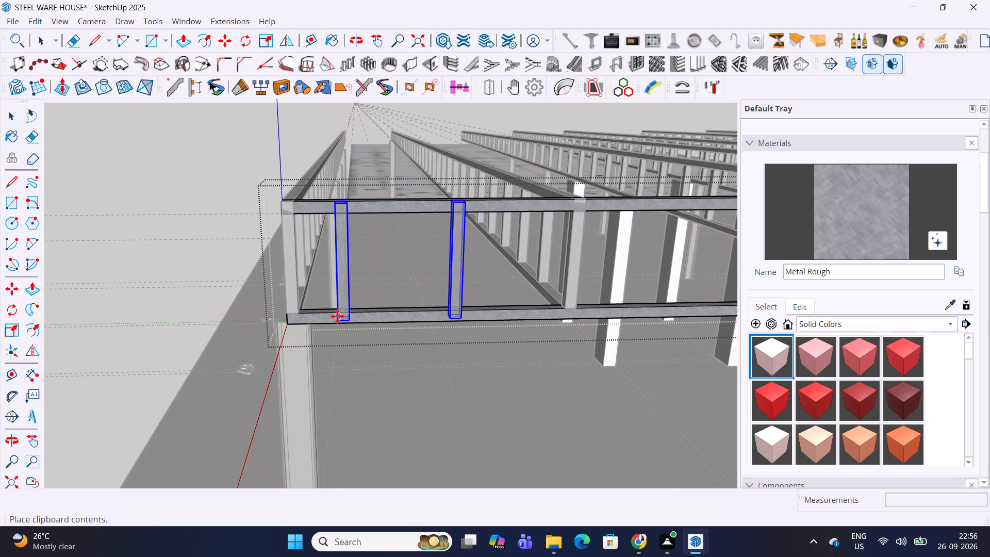
{"action": "left_click", "coordinate": [325, 312]}
{"action": "scroll", "coordinate": [325, 312], "scroll_direction": "up", "scroll_amount": 9}
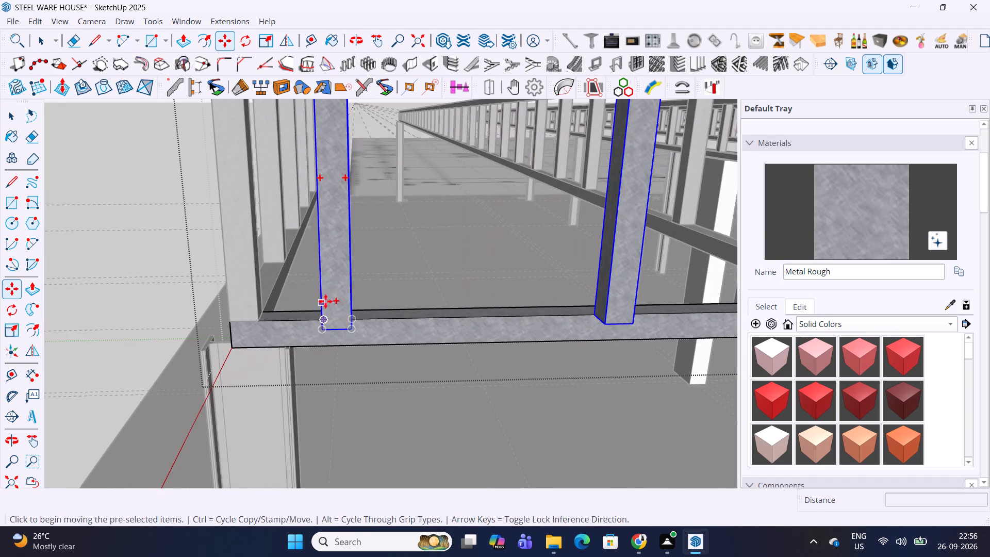
{"action": "middle_click_drag", "start_coordinate": [336, 299], "coordinate": [534, 316]}
{"action": "scroll", "coordinate": [388, 345], "scroll_direction": "up", "scroll_amount": 4}
{"action": "left_click", "coordinate": [363, 350]}
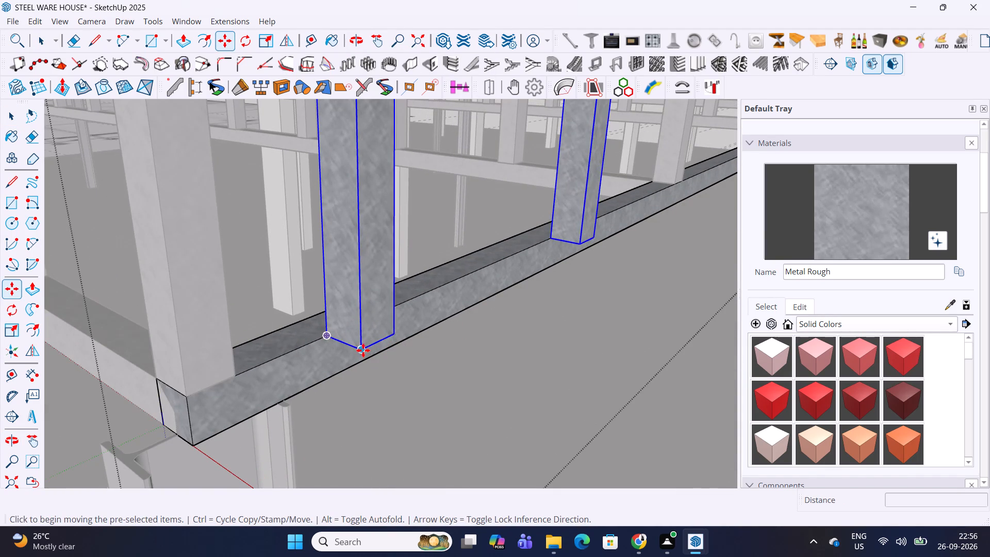
{"action": "left_click", "coordinate": [325, 334]}
Move the pasted pair of verticals along the bottom chord away from the end column by about 173 mm, plus about 99 mm more.
{"action": "scroll", "coordinate": [324, 334], "scroll_direction": "down", "scroll_amount": 7}
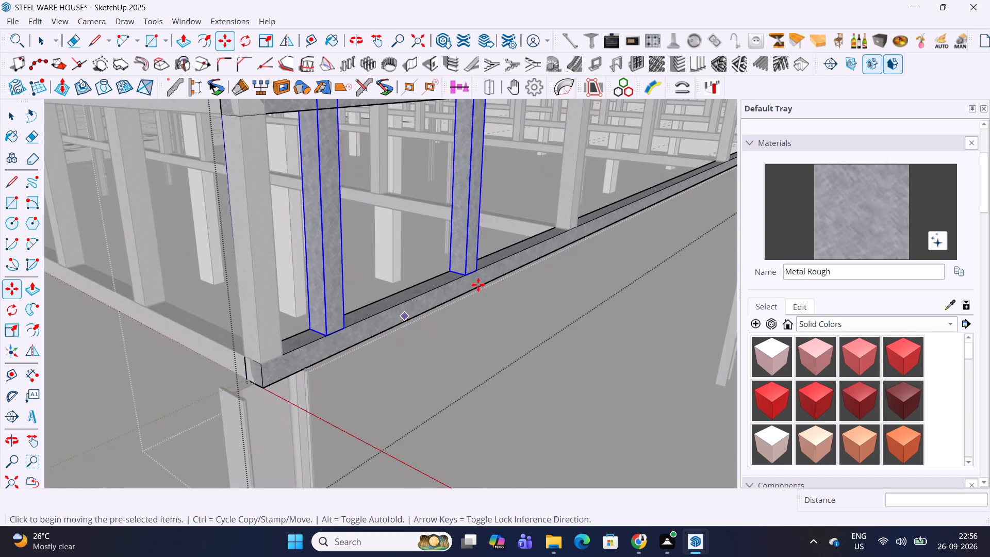
{"action": "middle_click_drag", "start_coordinate": [496, 277], "coordinate": [321, 283]}
{"action": "scroll", "coordinate": [394, 284], "scroll_direction": "down", "scroll_amount": 4}
{"action": "middle_click_drag", "start_coordinate": [449, 284], "coordinate": [379, 334]}
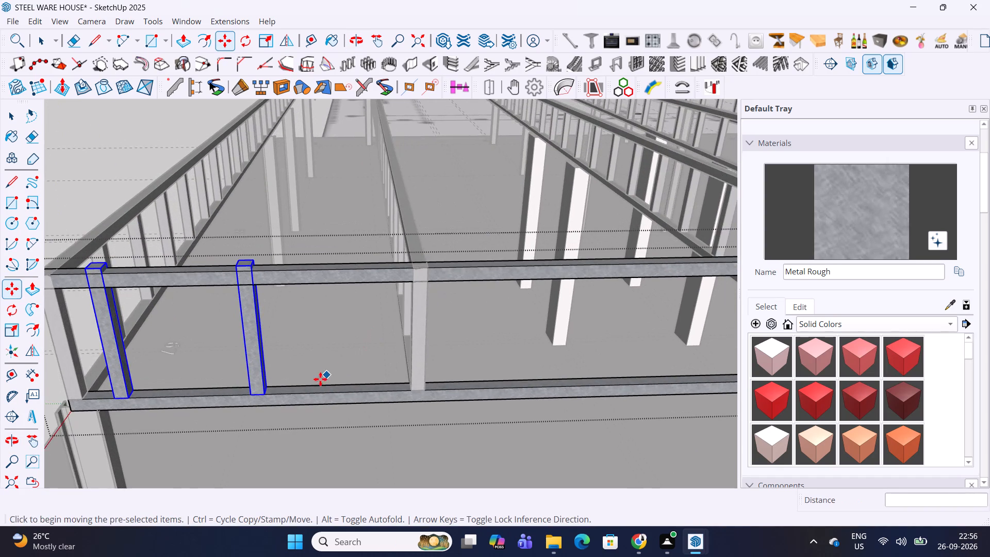
{"action": "scroll", "coordinate": [311, 386], "scroll_direction": "up", "scroll_amount": 1}
{"action": "left_click", "coordinate": [310, 397]}
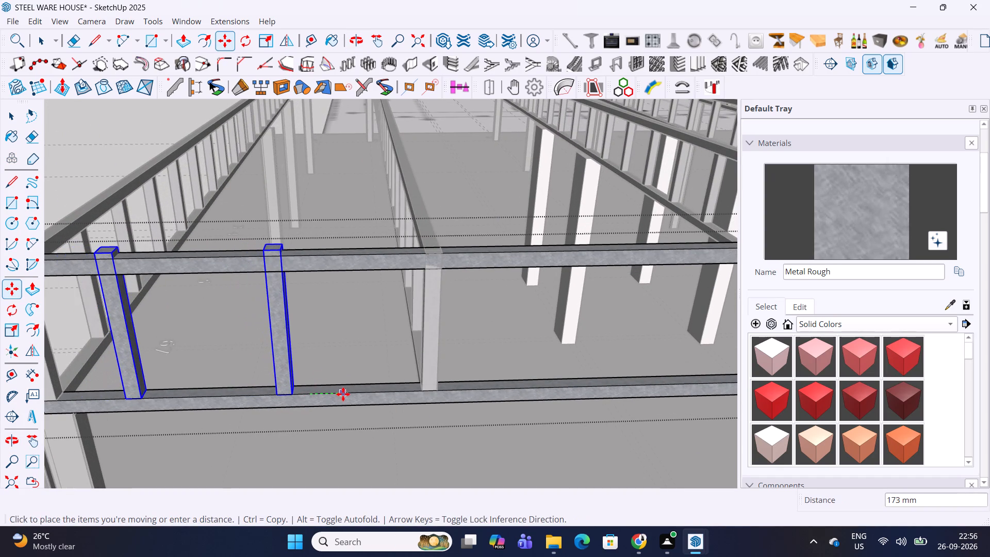
{"action": "left_click", "coordinate": [343, 394]}
{"action": "middle_click_drag", "start_coordinate": [339, 385], "coordinate": [453, 389], "text": "shift"}
{"action": "middle_click_drag", "start_coordinate": [452, 389], "coordinate": [447, 335]}
{"action": "scroll", "coordinate": [447, 409], "scroll_direction": "up", "scroll_amount": 3}
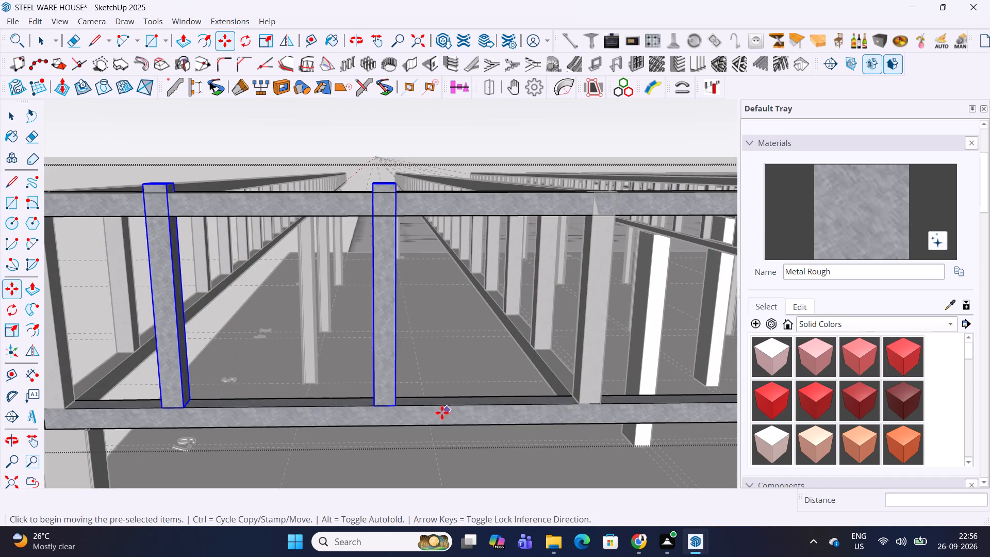
{"action": "left_click", "coordinate": [431, 406]}
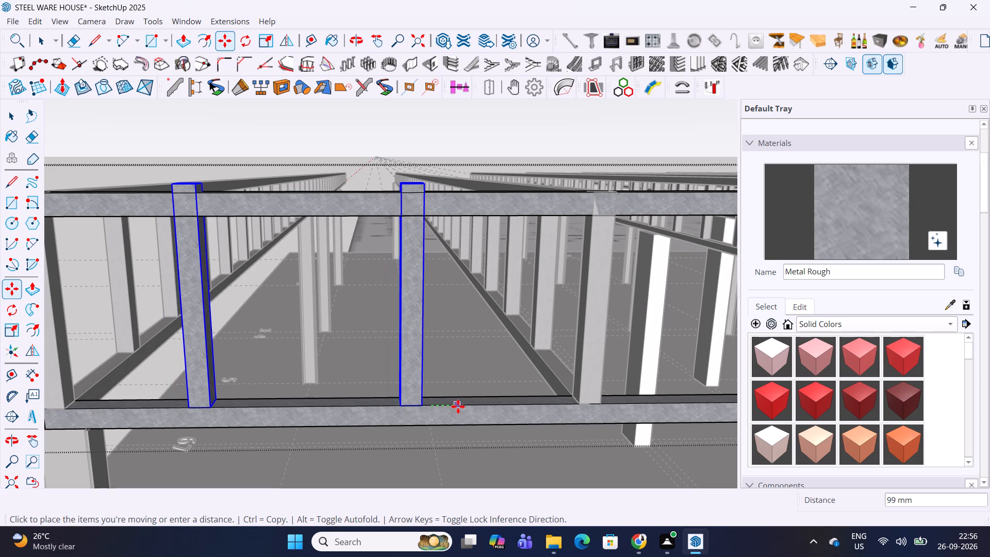
{"action": "left_click", "coordinate": [458, 406]}
Scale the two verticals down in height so their tops meet the underside of the upper chord.
{"action": "middle_click", "coordinate": [438, 287]}
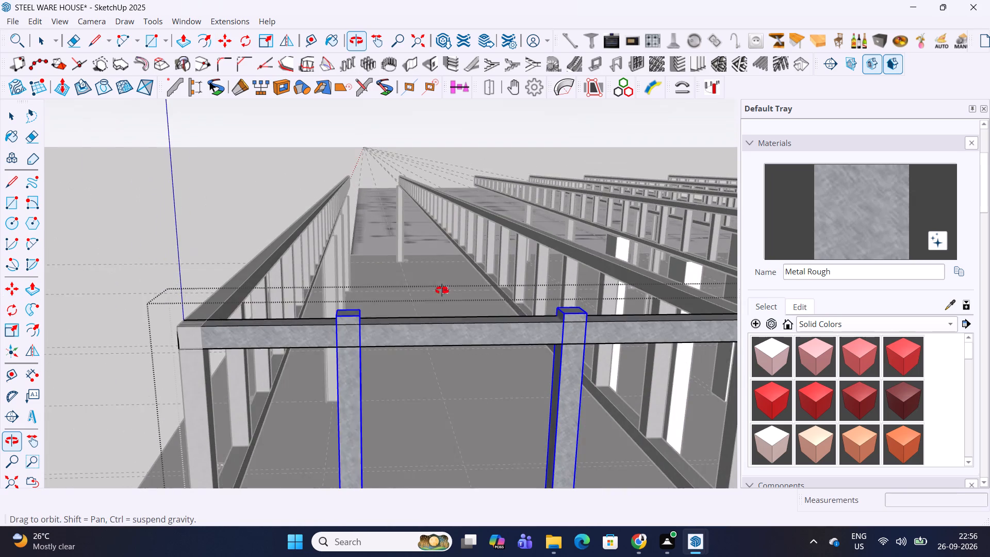
{"action": "key", "text": "s"}
{"action": "left_click", "coordinate": [460, 289]}
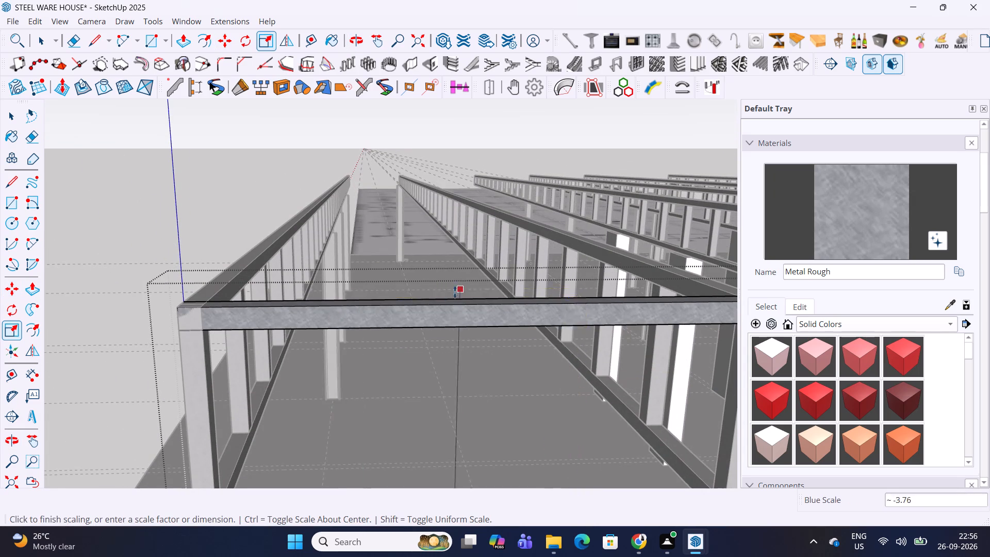
{"action": "left_click", "coordinate": [420, 325]}
Move only the vertical nearest the end column about 72 mm along the chord toward the other one.
{"action": "scroll", "coordinate": [426, 308], "scroll_direction": "down", "scroll_amount": 5}
{"action": "middle_click_drag", "start_coordinate": [483, 331], "coordinate": [422, 297]}
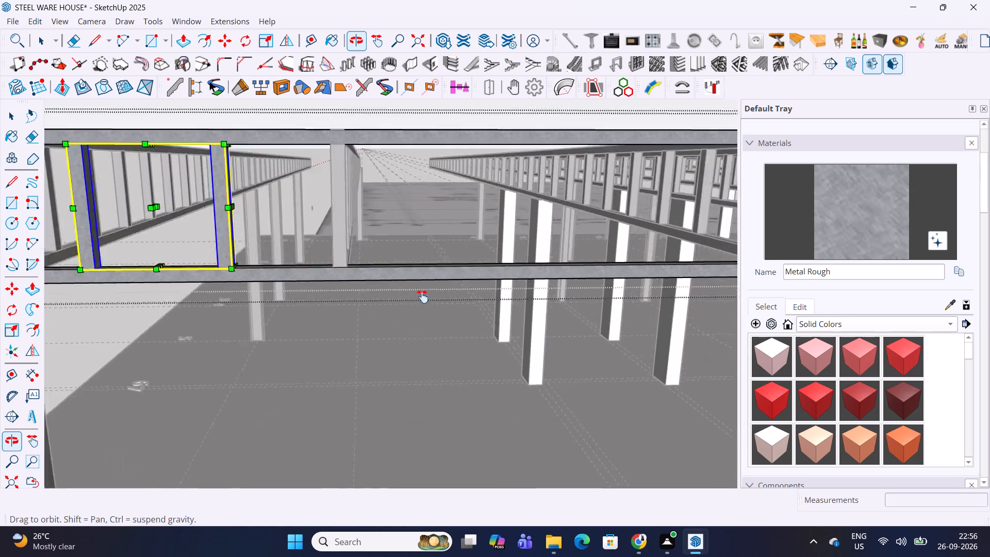
{"action": "middle_click_drag", "start_coordinate": [422, 297], "coordinate": [453, 312]}
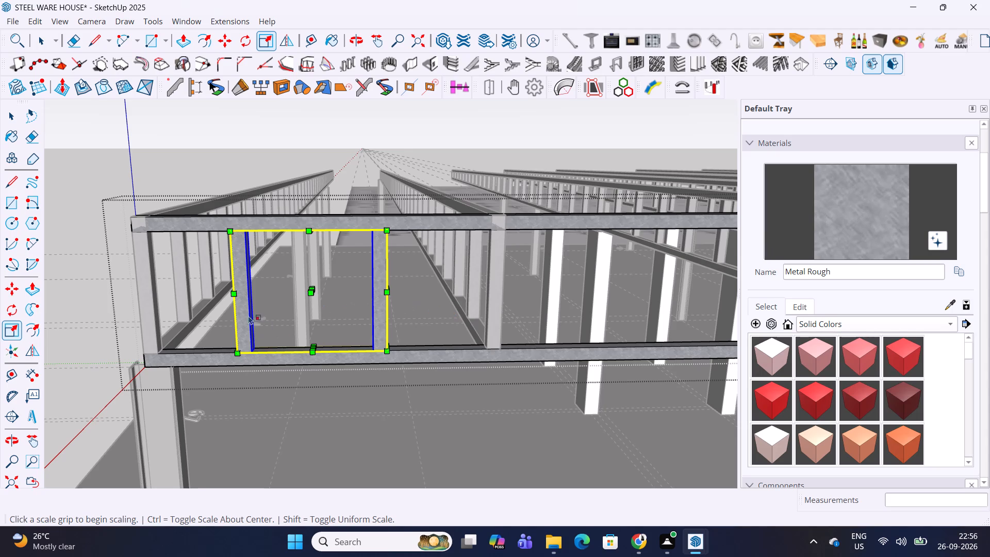
{"action": "key", "text": "m"}
{"action": "left_click", "coordinate": [244, 316]}
{"action": "key", "text": "space"}
{"action": "left_click", "coordinate": [244, 316]}
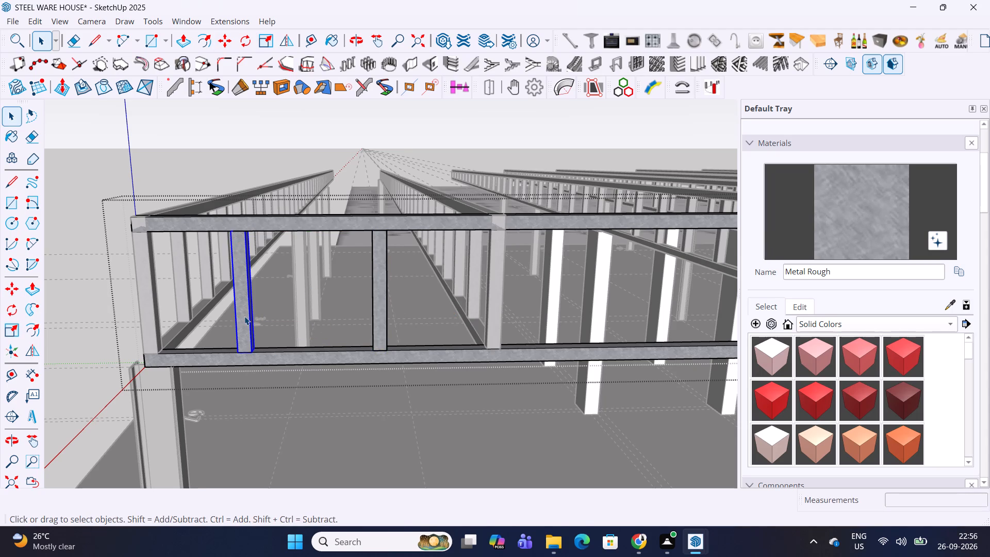
{"action": "key", "text": "m"}
{"action": "scroll", "coordinate": [266, 352], "scroll_direction": "up", "scroll_amount": 5}
{"action": "left_click", "coordinate": [262, 359]}
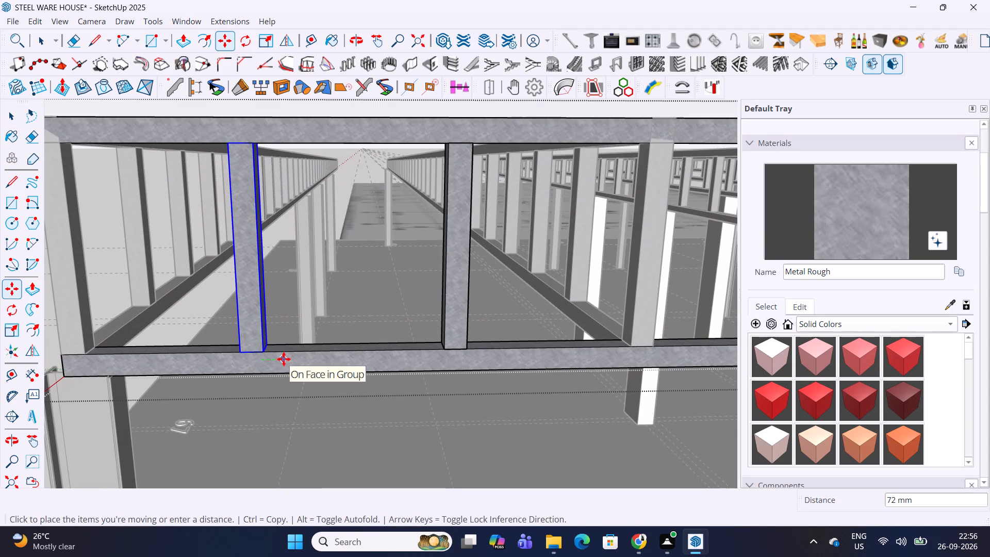
{"action": "left_click", "coordinate": [285, 359]}
Copy the first vertical about 2003 mm along the grid 8 truss into the bay beyond the second parallel truss.
{"action": "scroll", "coordinate": [312, 349], "scroll_direction": "down", "scroll_amount": 5}
{"action": "middle_click_drag", "start_coordinate": [417, 349], "coordinate": [419, 291]}
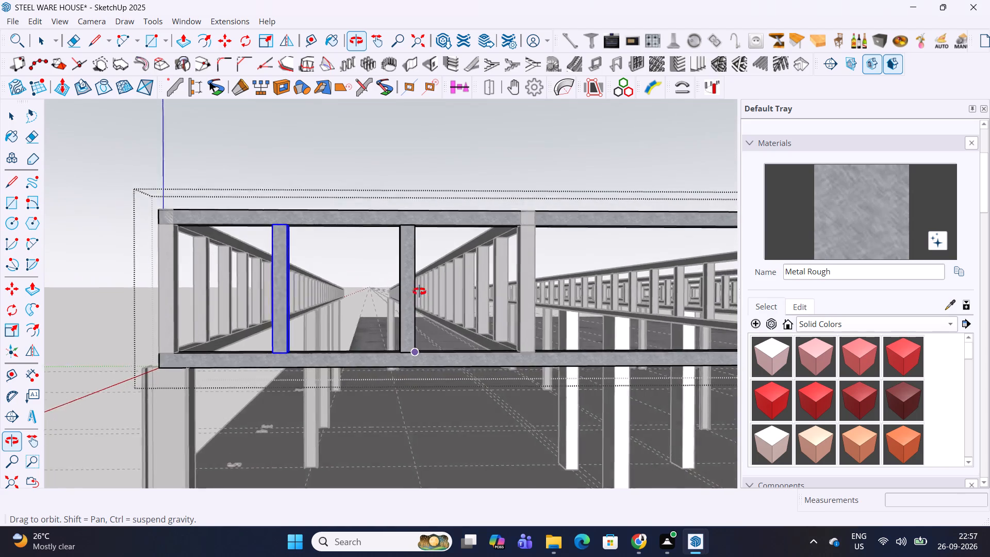
{"action": "middle_click_drag", "start_coordinate": [419, 291], "coordinate": [393, 364]}
{"action": "scroll", "coordinate": [406, 359], "scroll_direction": "down", "scroll_amount": 7}
{"action": "middle_click_drag", "start_coordinate": [498, 337], "coordinate": [409, 283]}
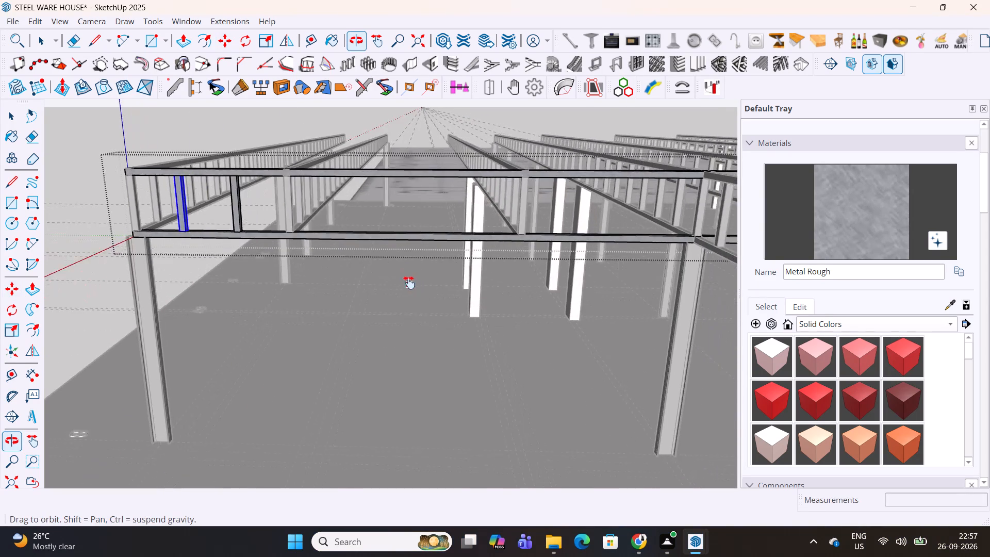
{"action": "middle_click_drag", "start_coordinate": [409, 283], "coordinate": [415, 292]}
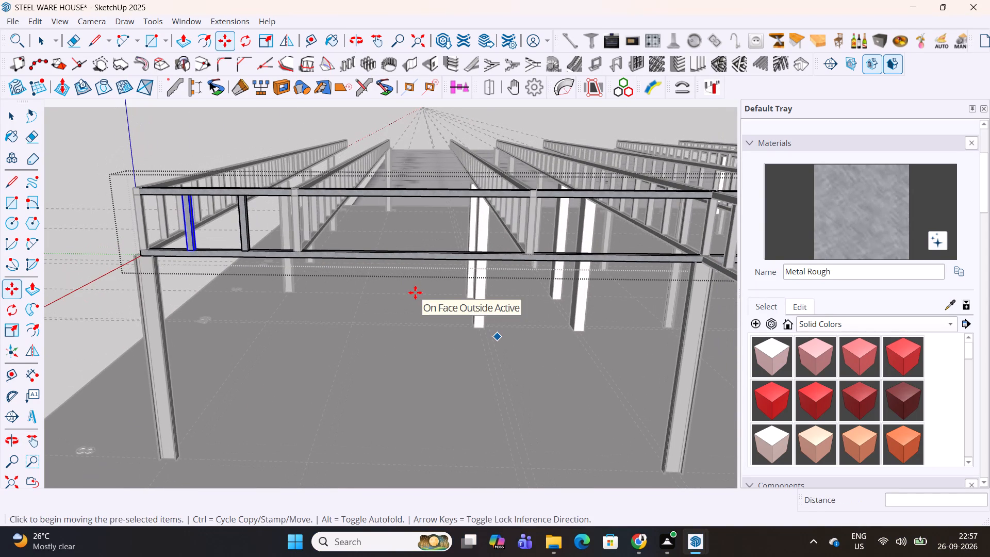
{"action": "scroll", "coordinate": [393, 277], "scroll_direction": "down", "scroll_amount": 9}
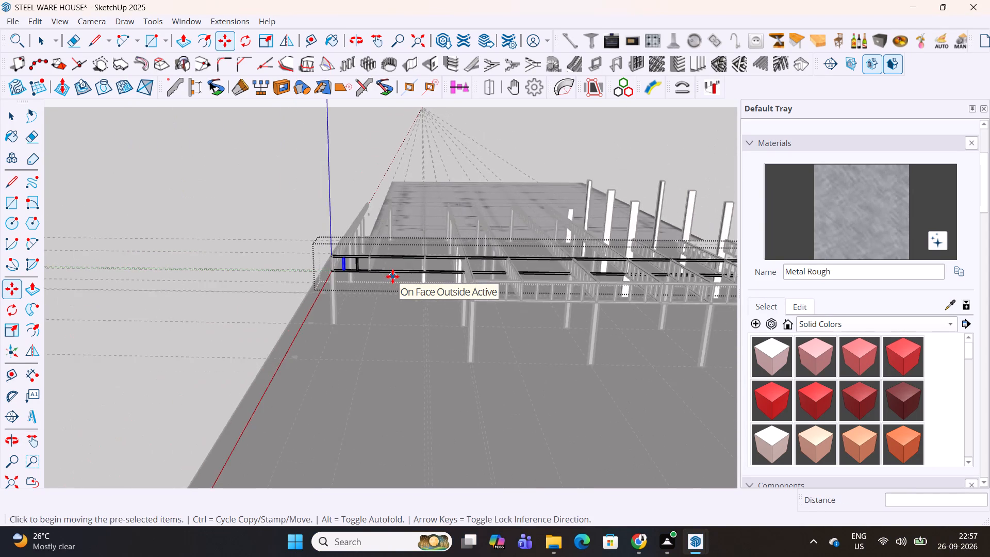
{"action": "scroll", "coordinate": [392, 276], "scroll_direction": "up", "scroll_amount": 10}
{"action": "middle_click_drag", "start_coordinate": [391, 266], "coordinate": [381, 364]}
{"action": "middle_click_drag", "start_coordinate": [370, 368], "coordinate": [398, 337]}
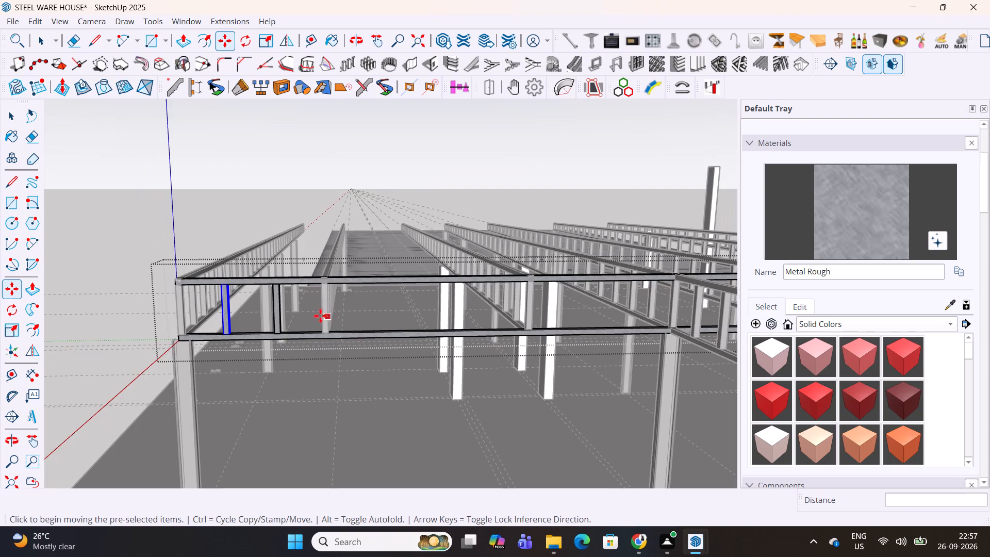
{"action": "scroll", "coordinate": [271, 320], "scroll_direction": "up", "scroll_amount": 3}
{"action": "key", "text": "m"}
{"action": "left_click", "coordinate": [141, 350]}
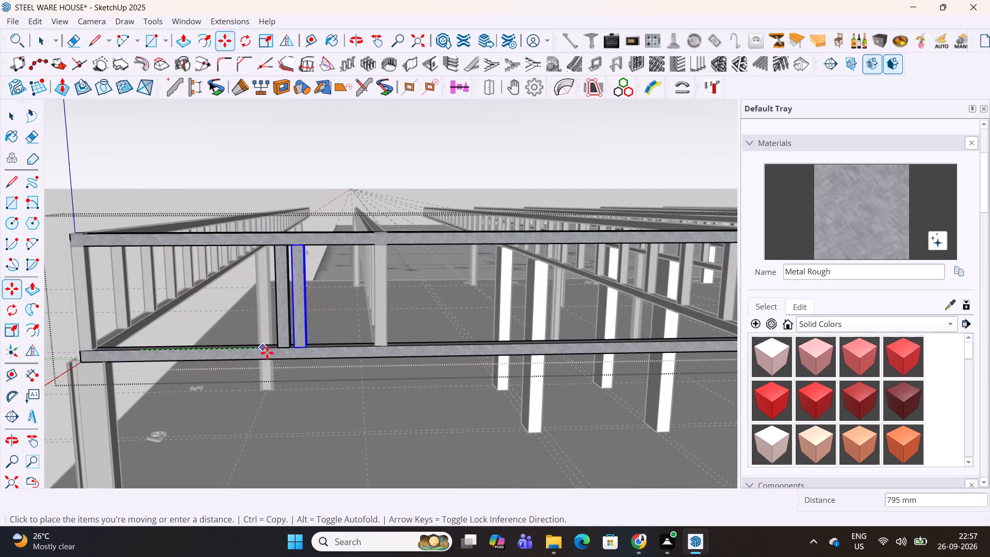
{"action": "middle_click_drag", "start_coordinate": [420, 350], "coordinate": [295, 355]}
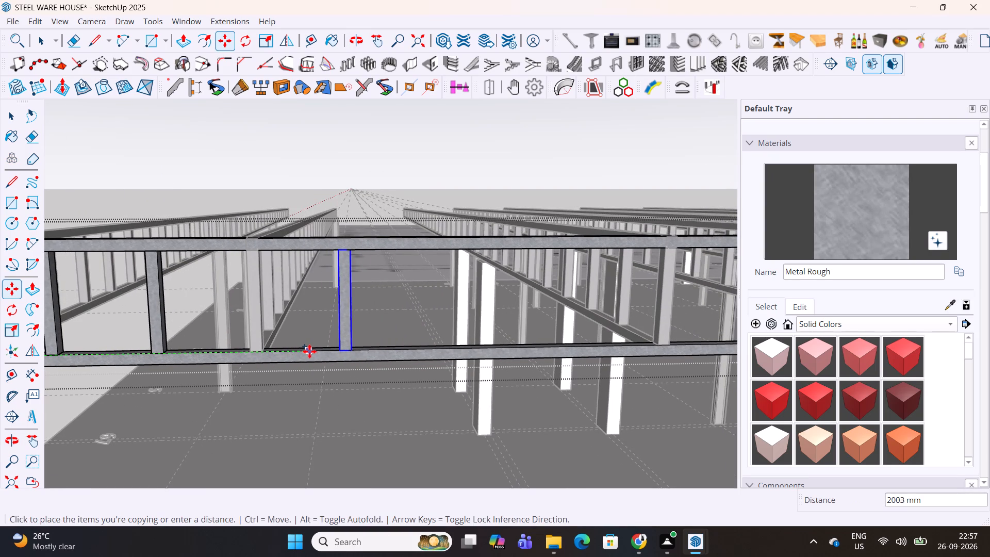
{"action": "left_click", "coordinate": [310, 351]}
Copy the vertical twice more along the second bay, about 682 mm and then about 844 mm further on.
{"action": "middle_click_drag", "start_coordinate": [310, 351], "coordinate": [221, 349], "text": "shift"}
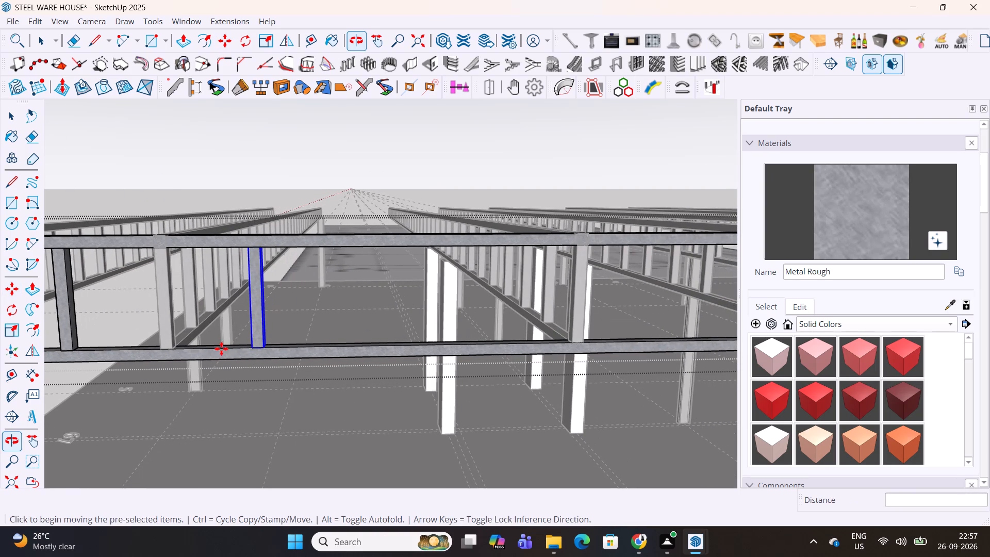
{"action": "left_click", "coordinate": [211, 350]}
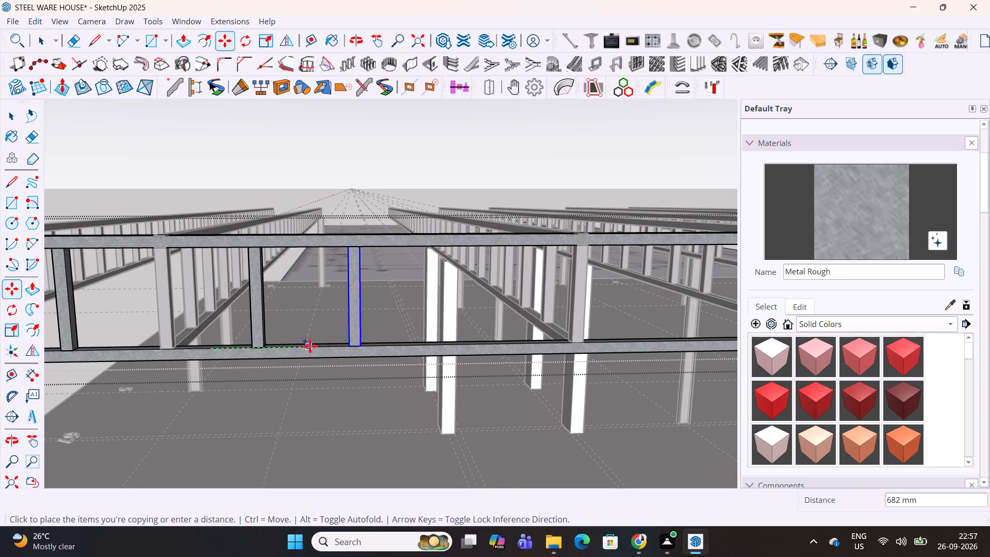
{"action": "left_click", "coordinate": [310, 346]}
{"action": "left_click", "coordinate": [313, 346]}
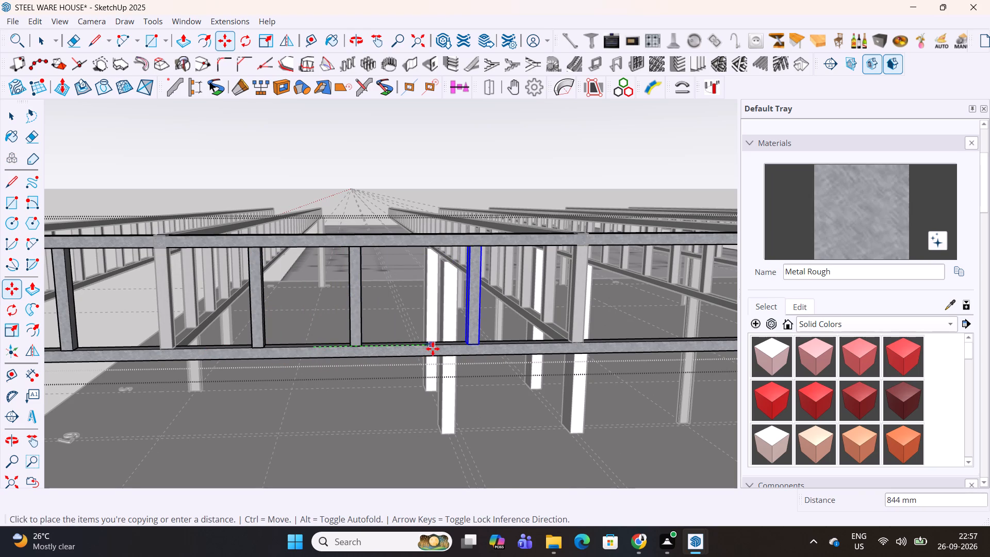
{"action": "left_click", "coordinate": [433, 349]}
Move the second bay's middle vertical slightly along the chord to even out its spacing between the neighbouring verticals.
{"action": "key", "text": "space"}
{"action": "left_click", "coordinate": [357, 334]}
{"action": "key", "text": "m"}
{"action": "scroll", "coordinate": [376, 345], "scroll_direction": "up", "scroll_amount": 2}
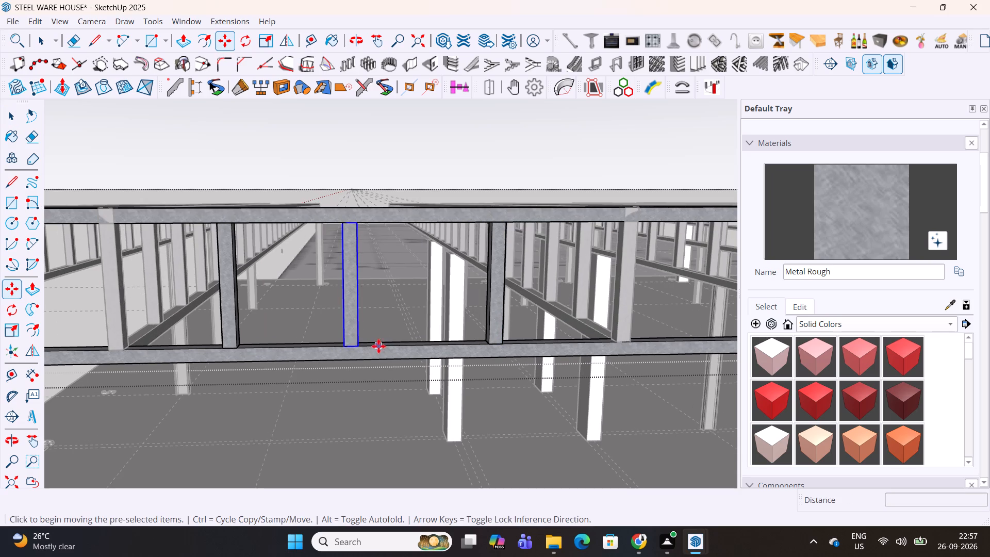
{"action": "left_click", "coordinate": [381, 347]}
{"action": "left_click", "coordinate": [397, 347]}
Examine the spacing of the grid 8 truss verticals and the empty bays toward the next column.
{"action": "scroll", "coordinate": [397, 347], "scroll_direction": "down", "scroll_amount": 7}
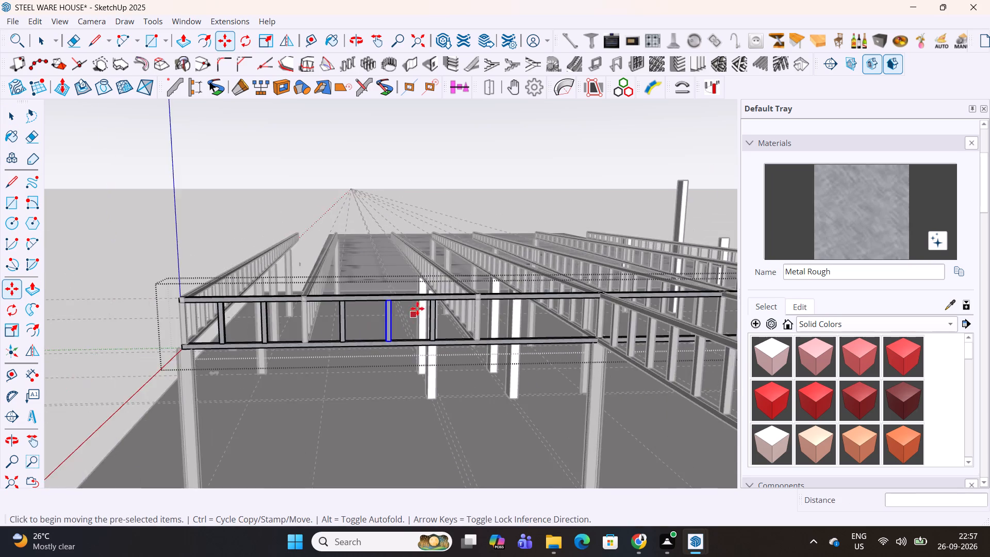
{"action": "scroll", "coordinate": [417, 308], "scroll_direction": "down", "scroll_amount": 6}
{"action": "middle_click_drag", "start_coordinate": [448, 309], "coordinate": [374, 310]}
{"action": "middle_click_drag", "start_coordinate": [373, 321], "coordinate": [401, 312]}
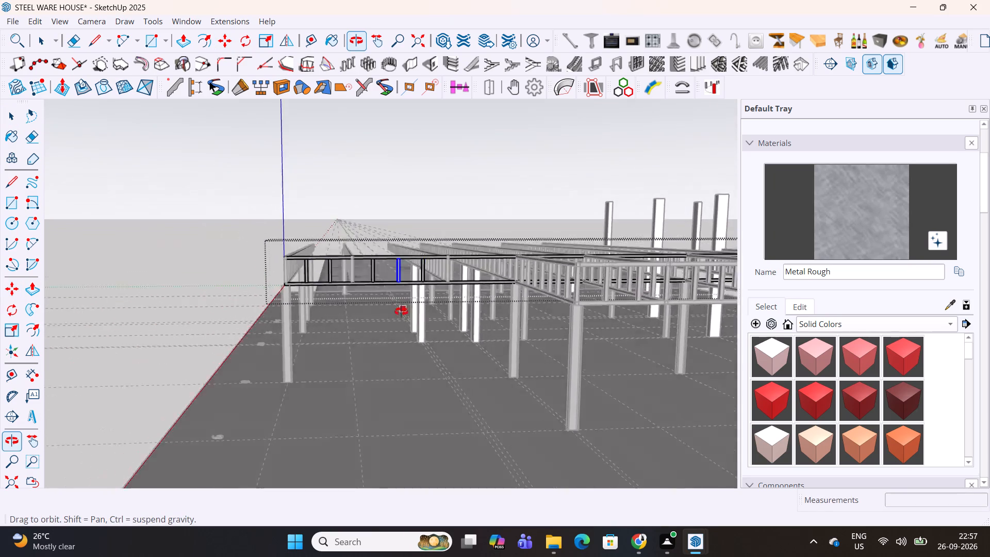
{"action": "middle_click_drag", "start_coordinate": [401, 312], "coordinate": [393, 328]}
{"action": "scroll", "coordinate": [417, 334], "scroll_direction": "up", "scroll_amount": 5}
{"action": "middle_click_drag", "start_coordinate": [386, 375], "coordinate": [356, 354]}
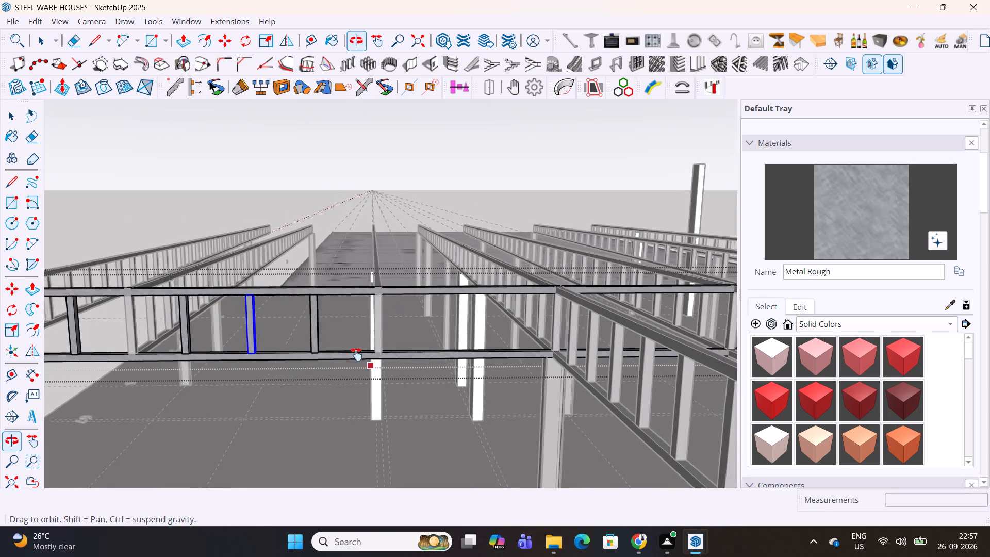
{"action": "middle_click_drag", "start_coordinate": [356, 354], "coordinate": [345, 350]}
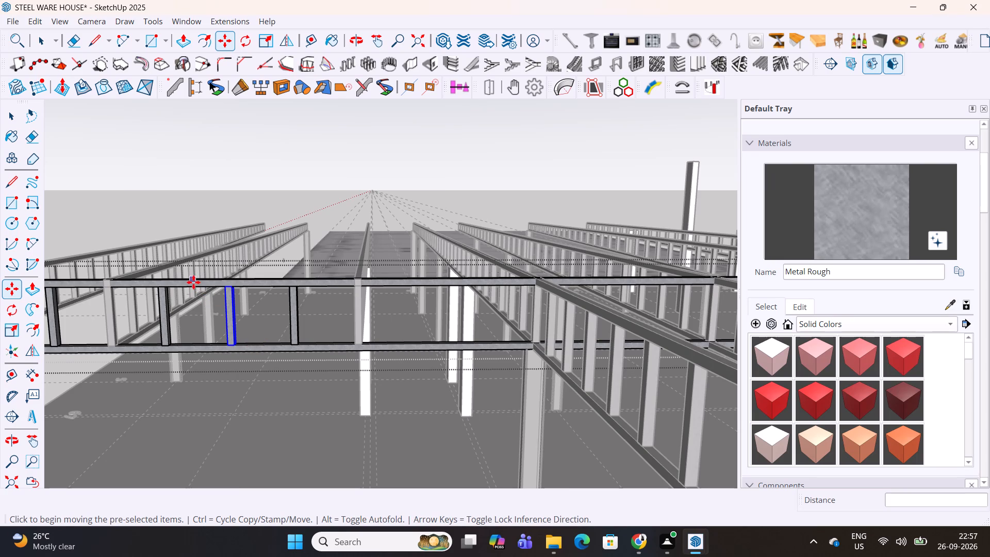
Copy the second bay's middle vertical about 2292 mm along the grid 8 truss into the third bay, then once more about 741 mm further.
{"action": "left_click", "coordinate": [193, 282]}
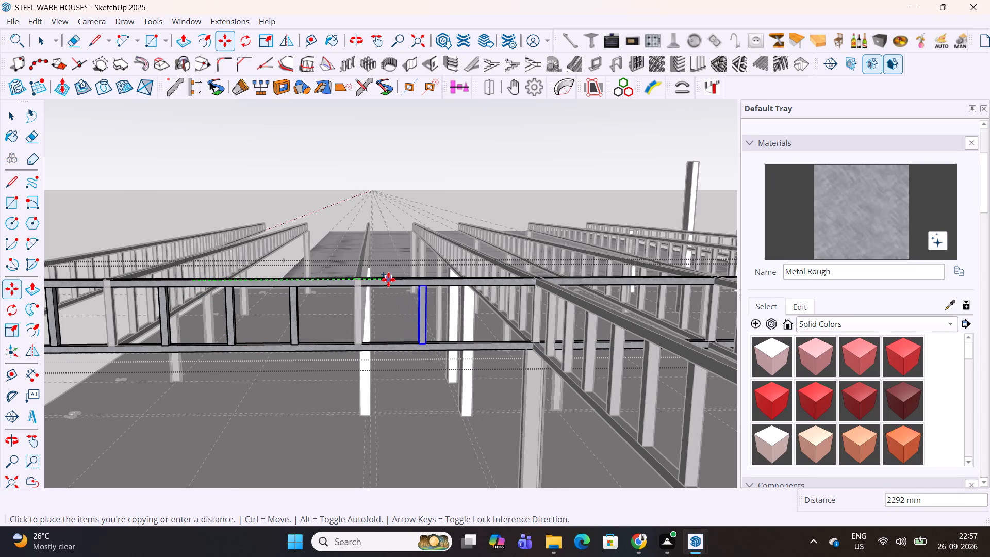
{"action": "left_click", "coordinate": [389, 280]}
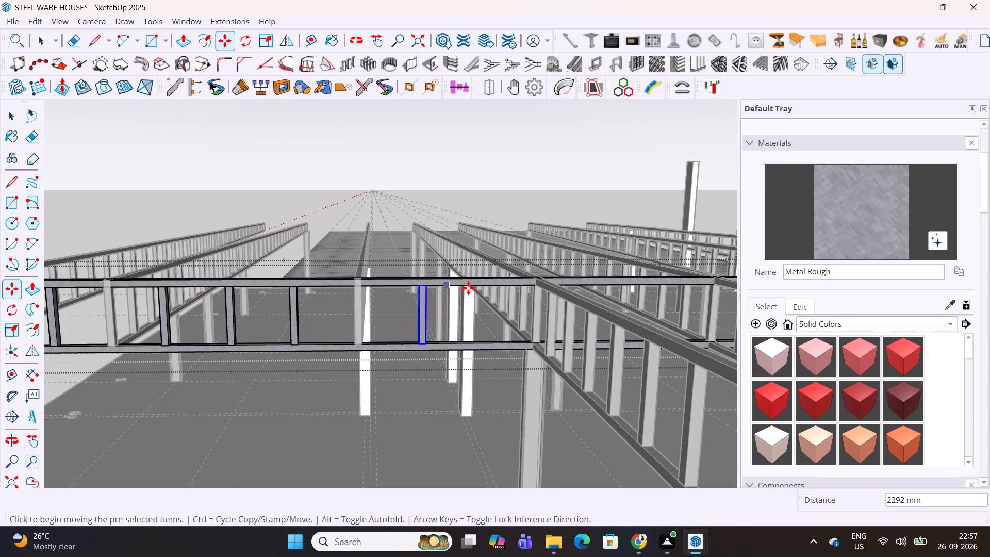
{"action": "scroll", "coordinate": [468, 288], "scroll_direction": "up", "scroll_amount": 3}
{"action": "middle_click_drag", "start_coordinate": [473, 287], "coordinate": [419, 282]}
{"action": "left_click", "coordinate": [267, 261]}
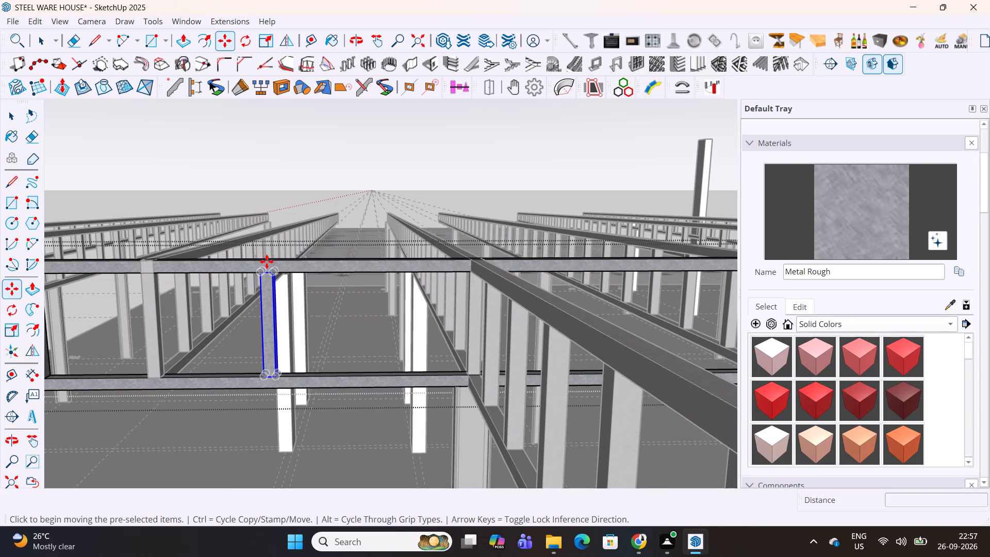
{"action": "left_click", "coordinate": [379, 264]}
Copy the vertical about 1258 mm into the fourth bay, add copies about 545 mm and 341 mm further on, then one about 749 mm back.
{"action": "left_click", "coordinate": [344, 261]}
{"action": "middle_click_drag", "start_coordinate": [406, 264], "coordinate": [324, 264]}
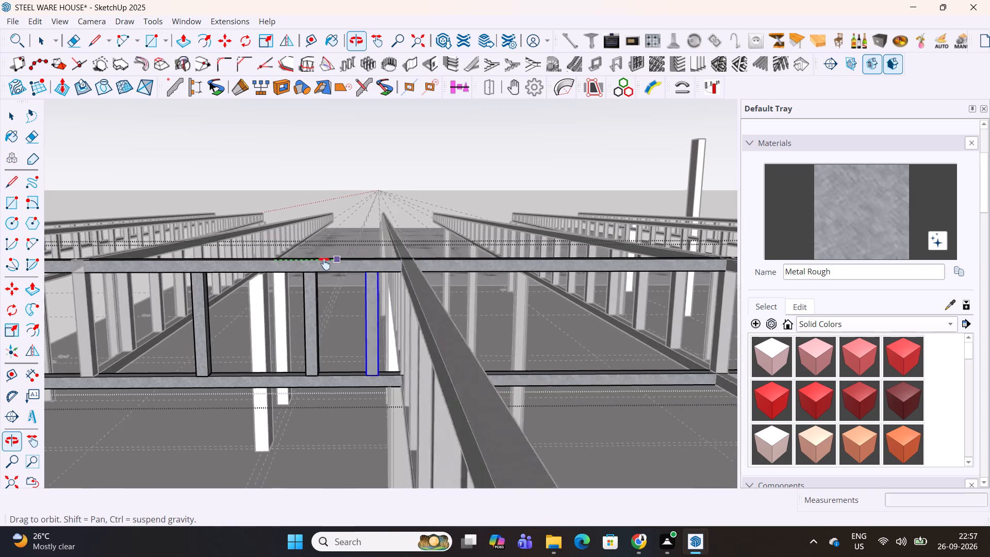
{"action": "middle_click_drag", "start_coordinate": [324, 264], "coordinate": [270, 264]}
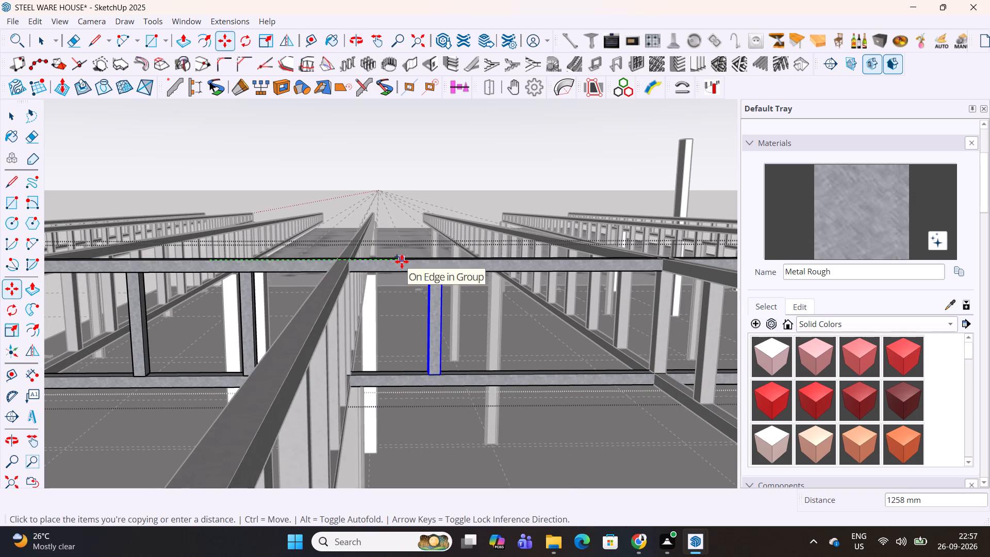
{"action": "left_click", "coordinate": [402, 261]}
{"action": "middle_click_drag", "start_coordinate": [433, 266], "coordinate": [349, 273], "text": "shift"}
{"action": "left_click", "coordinate": [320, 266]}
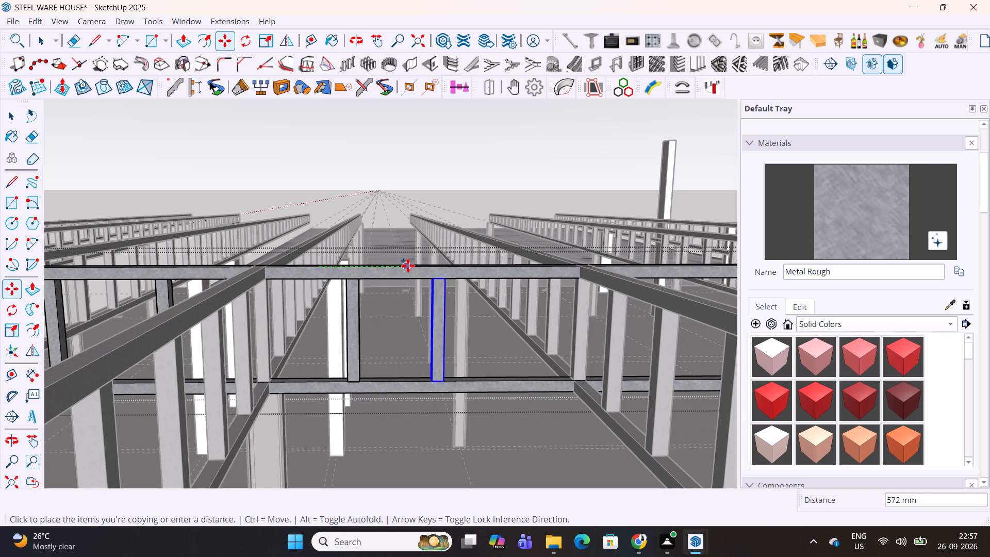
{"action": "left_click", "coordinate": [402, 266]}
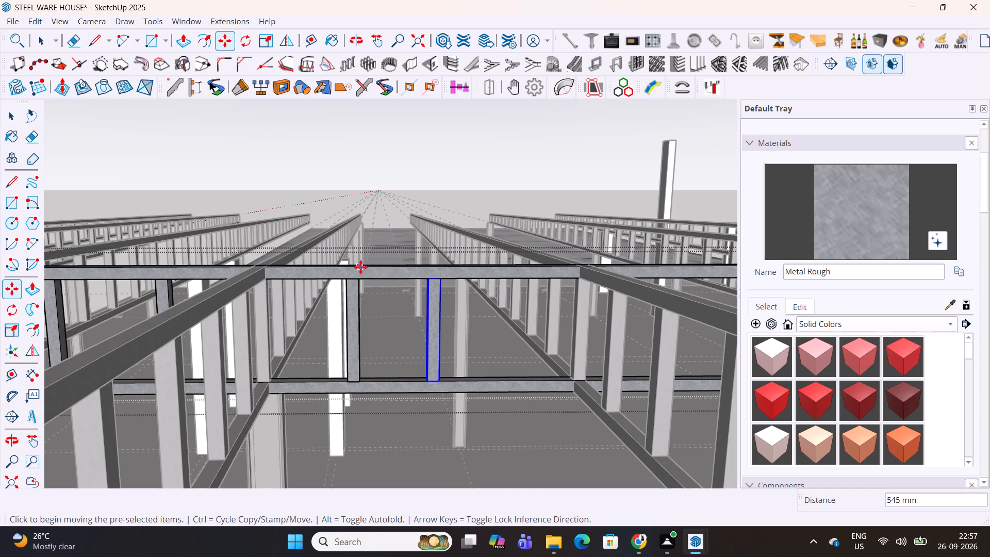
{"action": "left_click", "coordinate": [360, 267]}
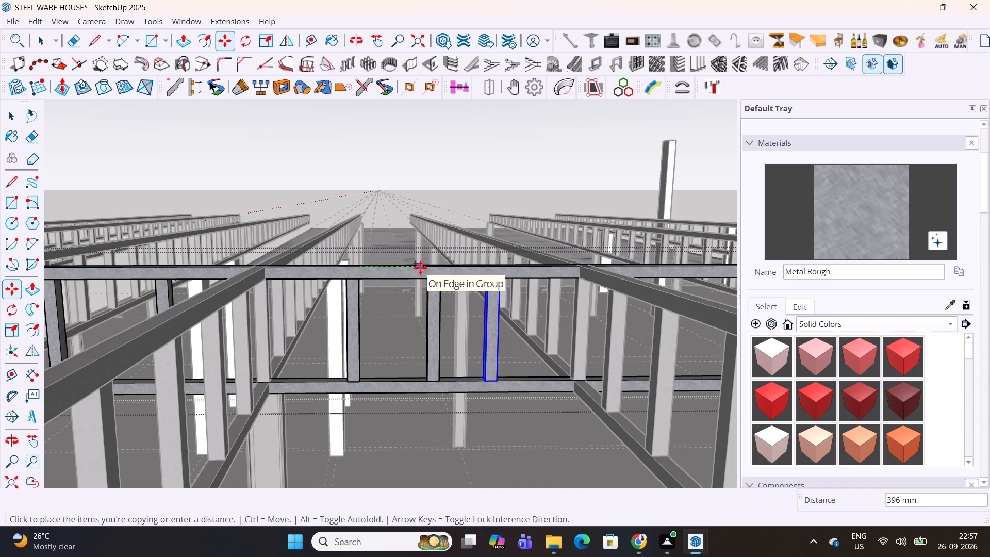
{"action": "left_click", "coordinate": [412, 267]}
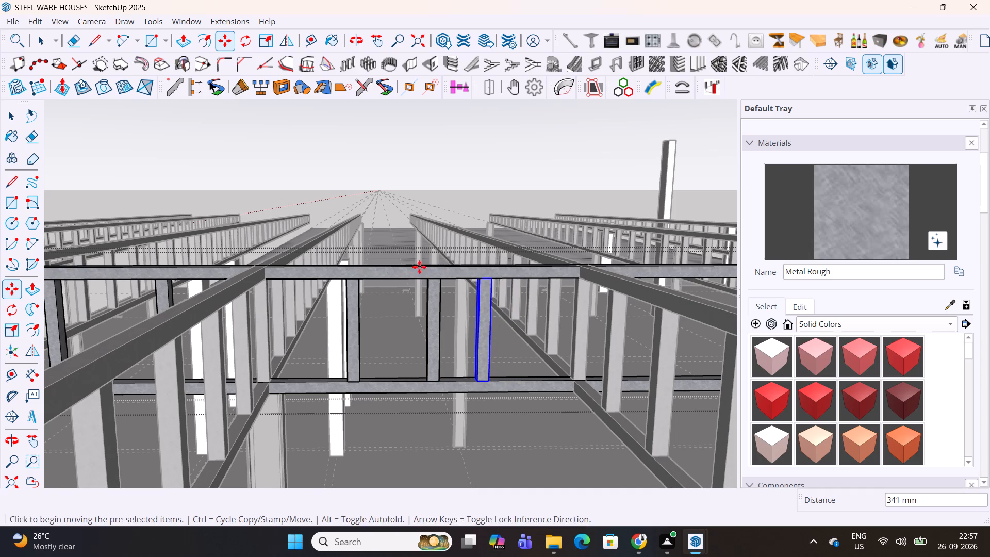
{"action": "left_click", "coordinate": [483, 267]}
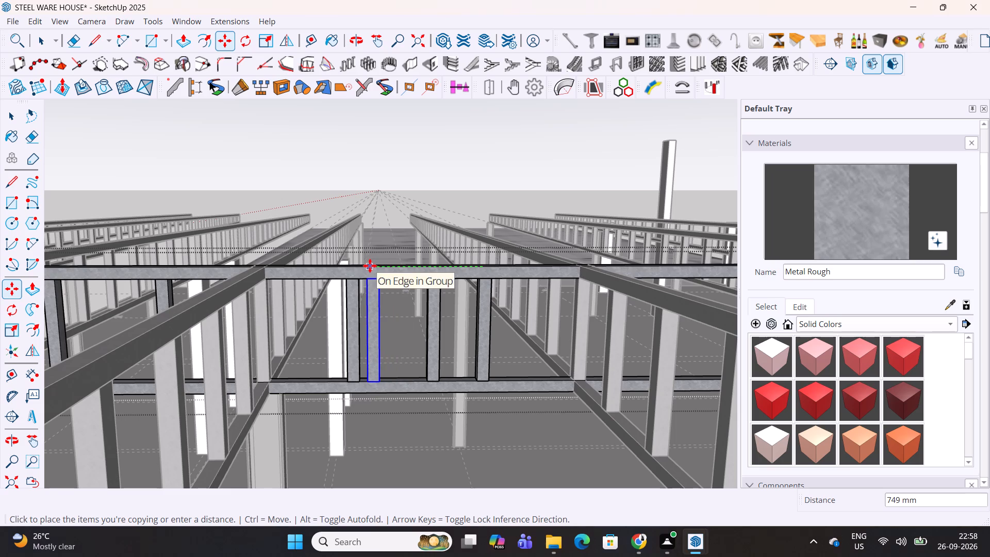
{"action": "left_click", "coordinate": [370, 266]}
Delete the first and third of the fourth bay's four verticals, keeping the other two.
{"action": "key", "text": "space"}
{"action": "left_click", "coordinate": [433, 313]}
{"action": "left_click", "coordinate": [349, 305], "text": "ctrl"}
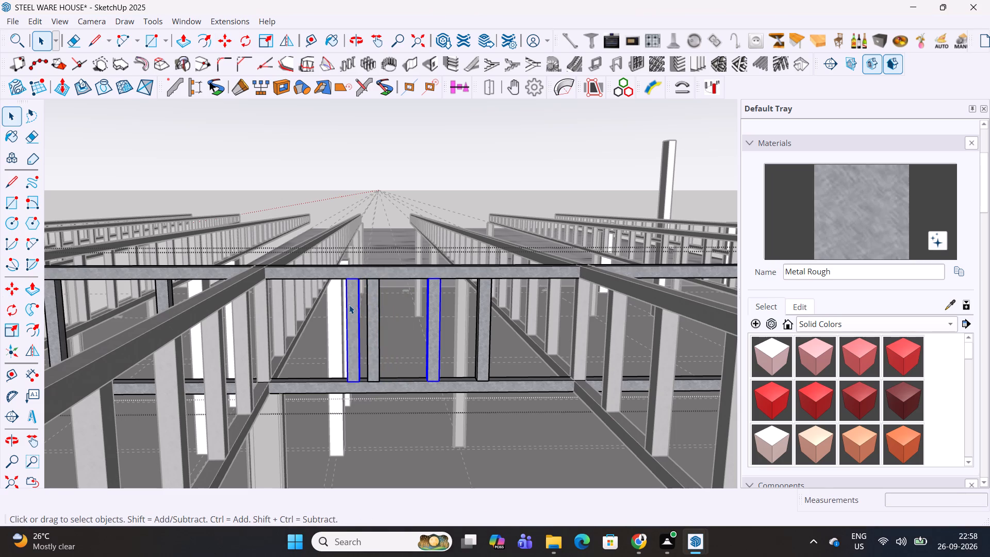
{"action": "key", "text": "Delete"}
Copy the fourth bay's last vertical about 1336 mm along the grid 8 truss into the fifth bay.
{"action": "scroll", "coordinate": [379, 305], "scroll_direction": "down", "scroll_amount": 4}
{"action": "middle_click_drag", "start_coordinate": [456, 318], "coordinate": [357, 323]}
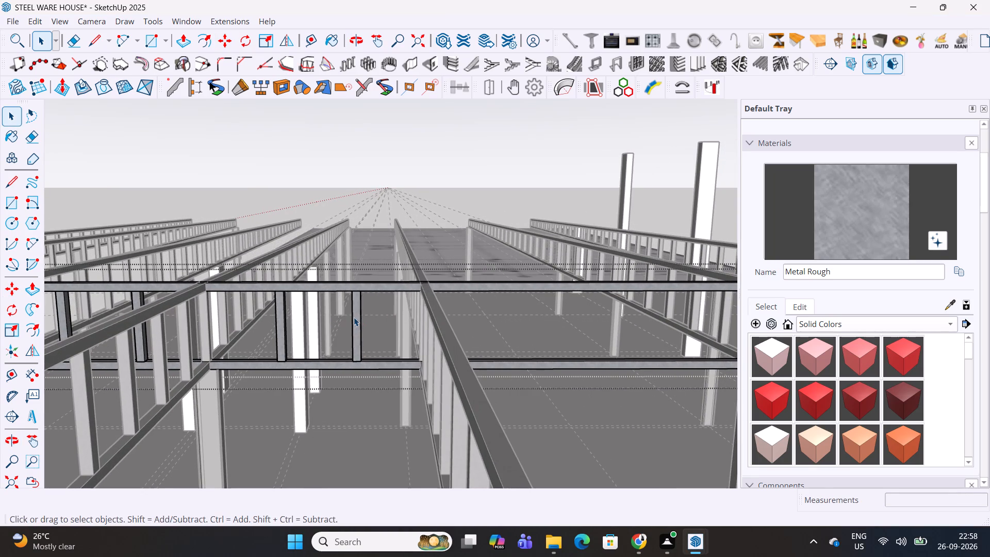
{"action": "left_click", "coordinate": [354, 317]}
{"action": "key", "text": "m"}
{"action": "left_click", "coordinate": [341, 284]}
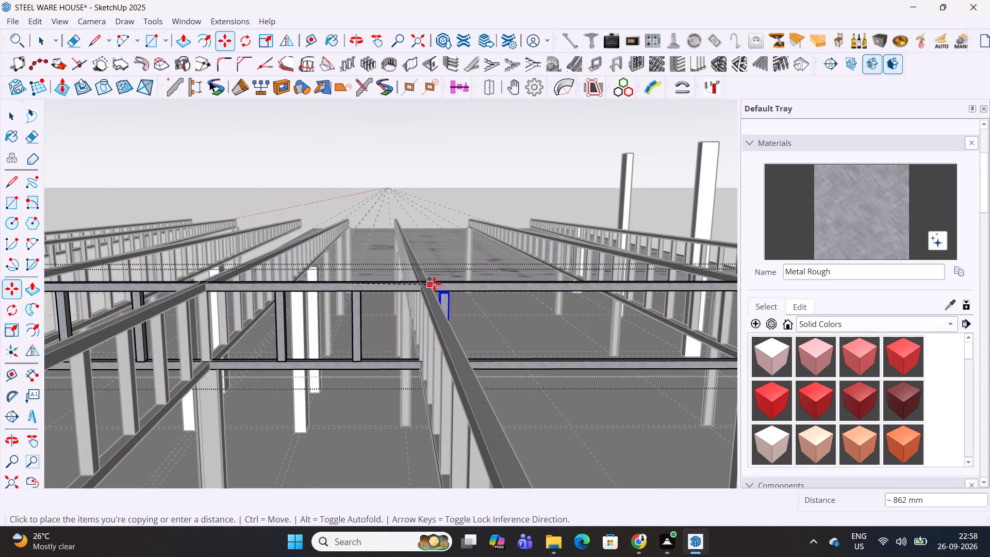
{"action": "middle_click_drag", "start_coordinate": [434, 284], "coordinate": [331, 273]}
{"action": "scroll", "coordinate": [346, 269], "scroll_direction": "up", "scroll_amount": 3}
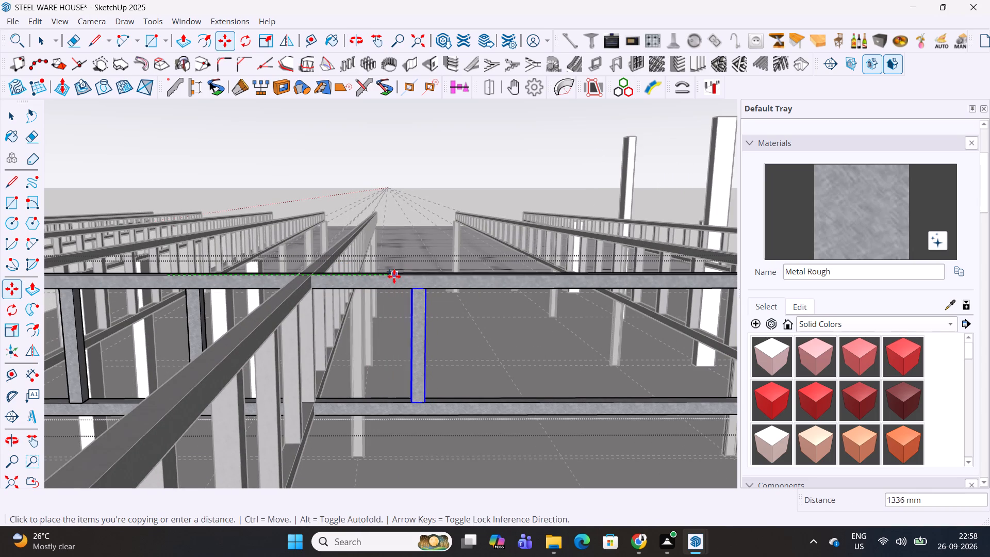
{"action": "left_click", "coordinate": [394, 276]}
Copy the vertical three more times along the wider fifth bay, at a spacing of about 680 mm.
{"action": "middle_click_drag", "start_coordinate": [408, 282], "coordinate": [328, 274], "text": "shift"}
{"action": "left_click", "coordinate": [319, 268]}
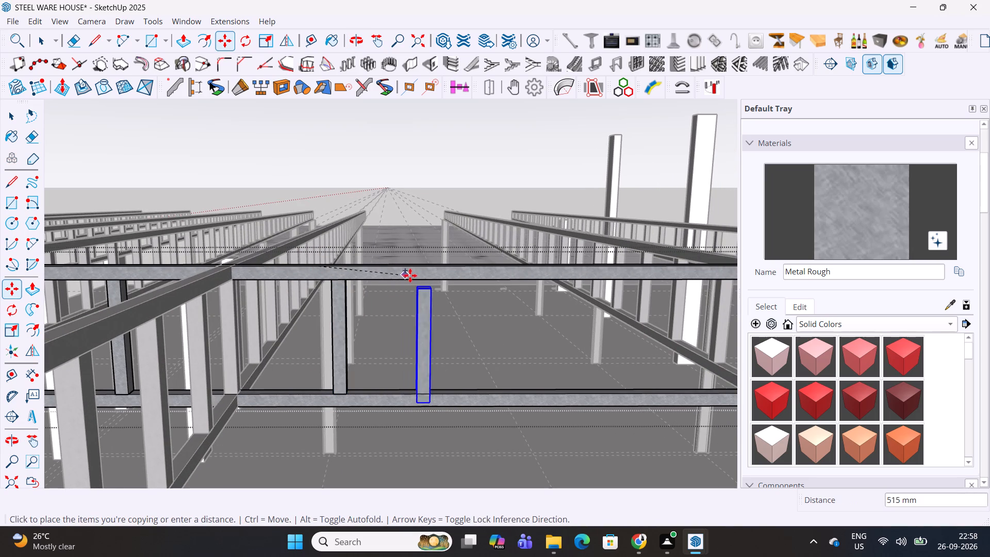
{"action": "left_click", "coordinate": [440, 269]}
{"action": "middle_click_drag", "start_coordinate": [439, 269], "coordinate": [348, 269], "text": "shift"}
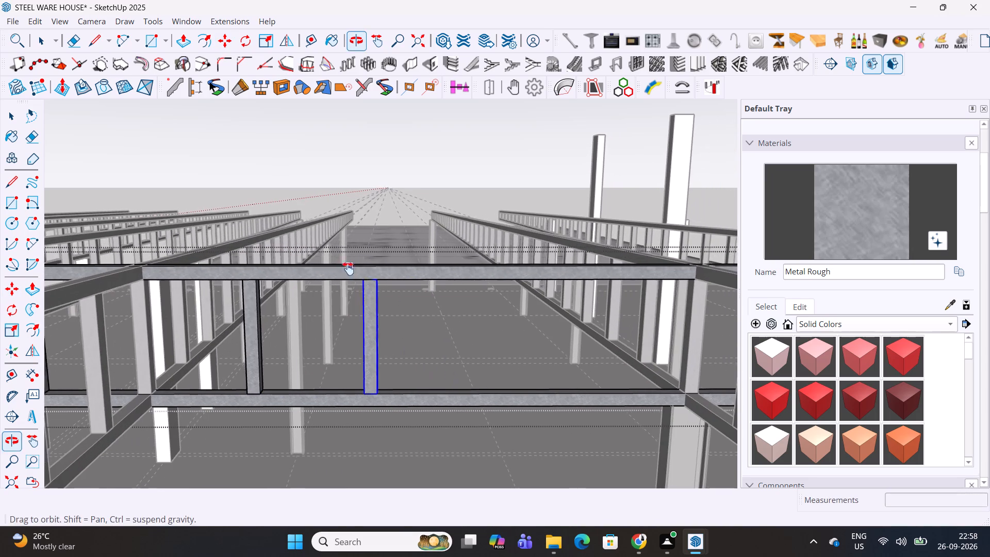
{"action": "middle_click_drag", "start_coordinate": [348, 269], "coordinate": [348, 269], "text": "shift"}
{"action": "left_click", "coordinate": [338, 267]}
{"action": "middle_click_drag", "start_coordinate": [451, 267], "coordinate": [387, 267]}
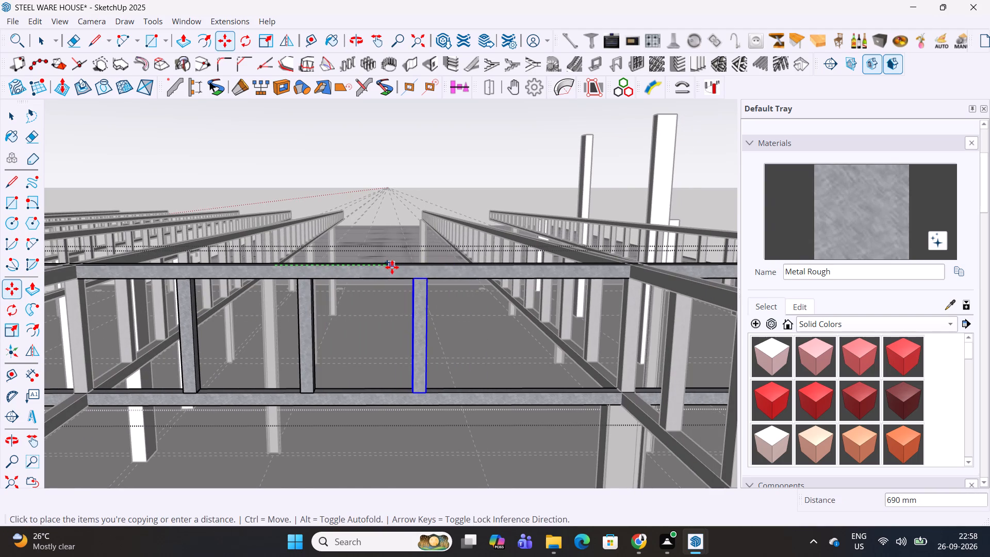
{"action": "left_click", "coordinate": [388, 268]}
{"action": "left_click", "coordinate": [350, 266]}
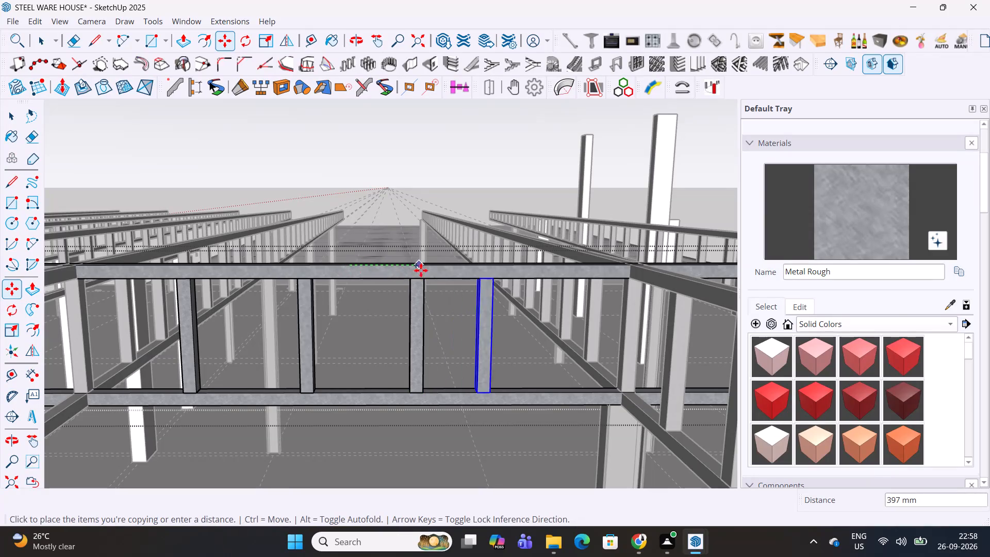
{"action": "left_click", "coordinate": [465, 272]}
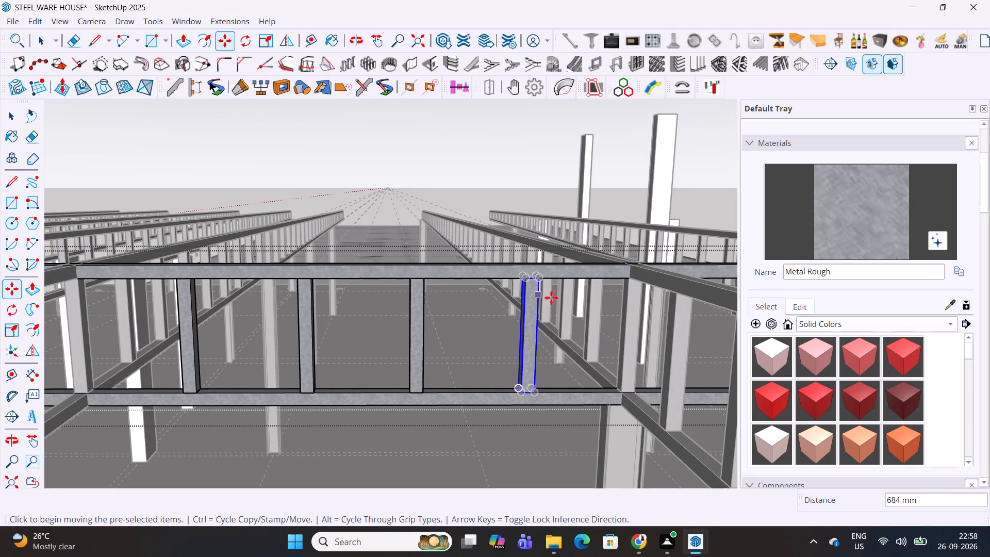
Move the fifth bay's four verticals together about 86 mm back along the chord to centre them in the bay.
{"action": "key", "text": "space"}
{"action": "left_click_drag", "start_coordinate": [573, 307], "coordinate": [176, 326]}
{"action": "key", "text": "m"}
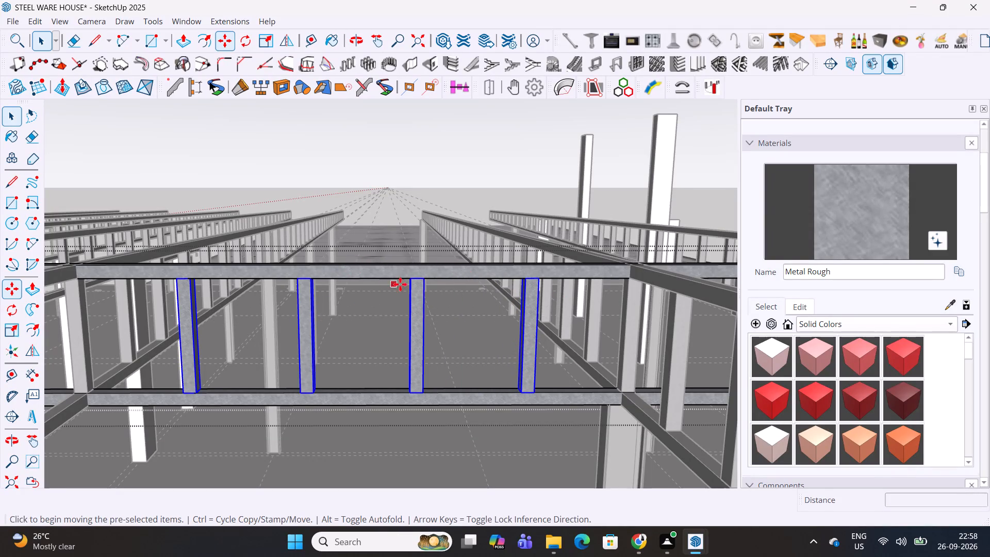
{"action": "left_click", "coordinate": [423, 266]}
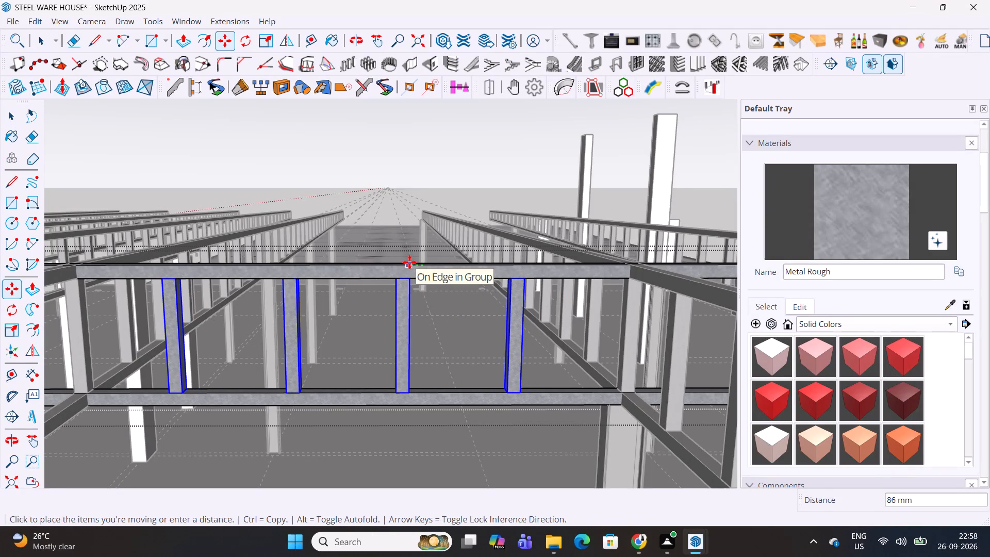
{"action": "left_click", "coordinate": [409, 262]}
Copy the fifth bay's last vertical about 1319 mm along the grid 8 truss into the sixth bay.
{"action": "scroll", "coordinate": [401, 269], "scroll_direction": "down", "scroll_amount": 4}
{"action": "middle_click_drag", "start_coordinate": [413, 285], "coordinate": [434, 286]}
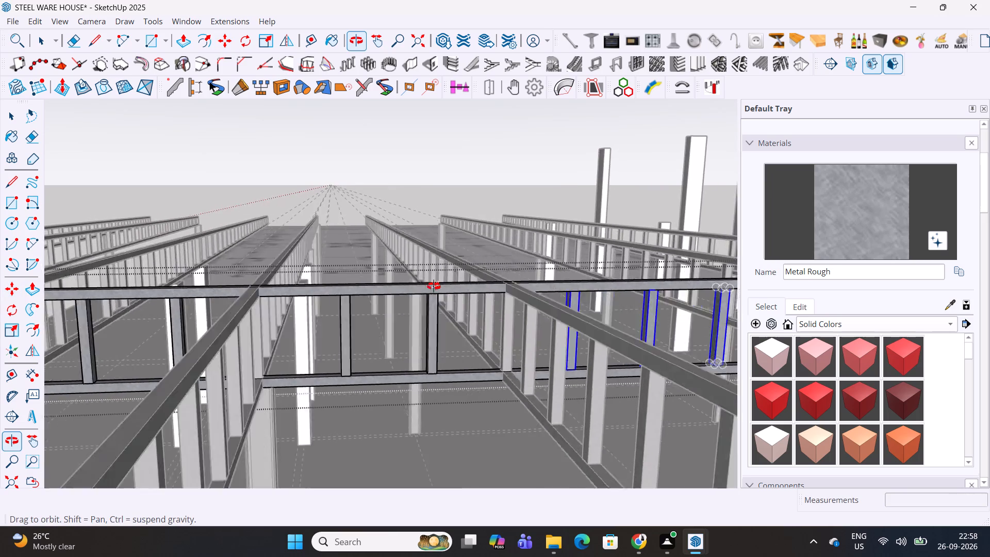
{"action": "middle_click_drag", "start_coordinate": [434, 286], "coordinate": [407, 296]}
{"action": "middle_click_drag", "start_coordinate": [414, 362], "coordinate": [385, 325], "text": "shift"}
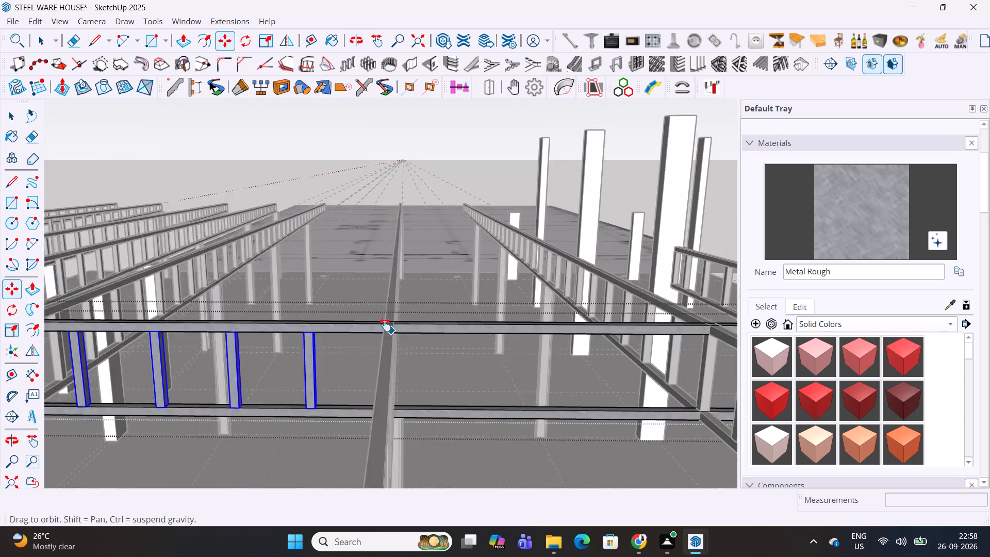
{"action": "middle_click_drag", "start_coordinate": [385, 325], "coordinate": [379, 320], "text": "shift"}
{"action": "key", "text": "space"}
{"action": "left_click", "coordinate": [265, 306]}
{"action": "key", "text": "m"}
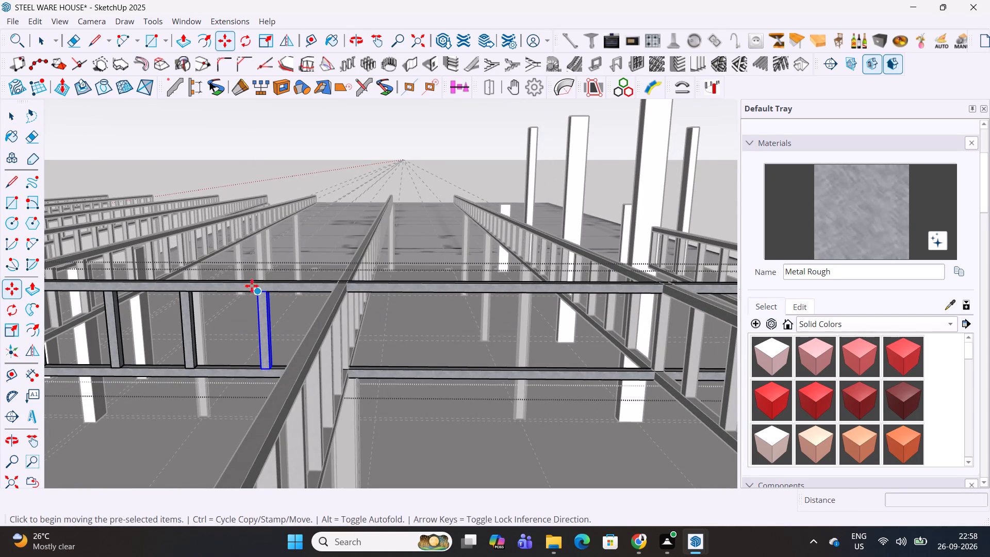
{"action": "left_click", "coordinate": [250, 283]}
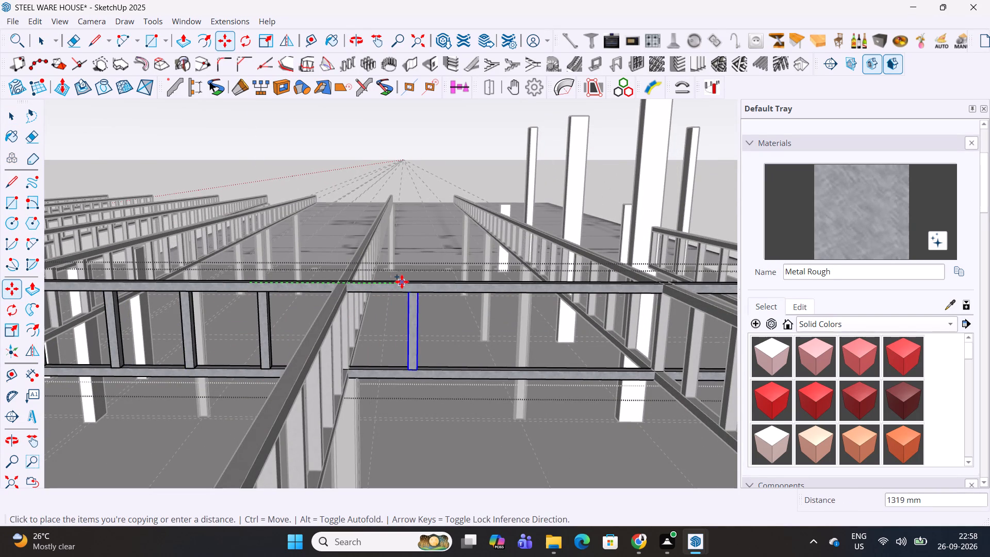
{"action": "left_click", "coordinate": [403, 282]}
Copy the vertical twice more along the sixth bay, about 691 mm and then about 747 mm further on.
{"action": "left_click", "coordinate": [390, 282]}
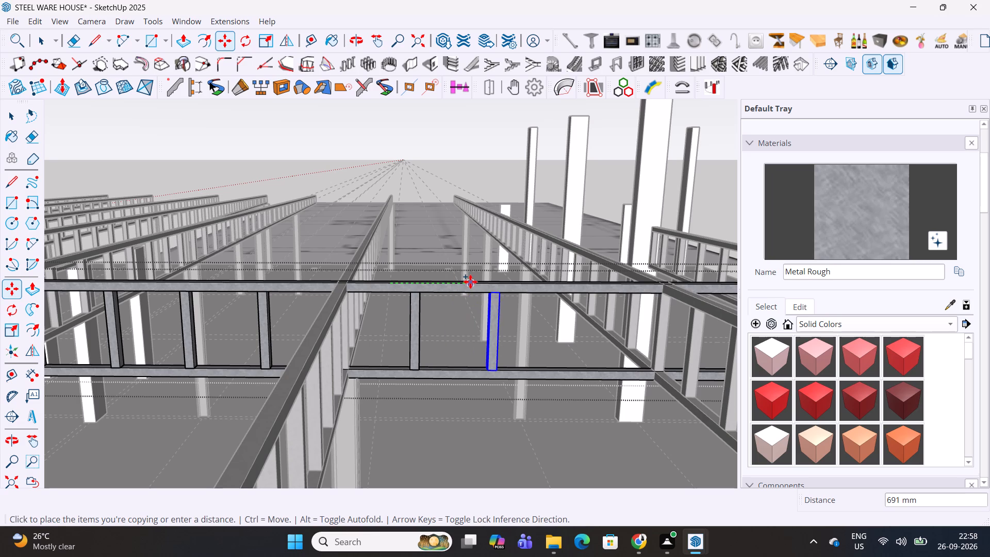
{"action": "left_click", "coordinate": [469, 282]}
{"action": "middle_click_drag", "start_coordinate": [464, 281], "coordinate": [368, 287], "text": "shift"}
{"action": "left_click", "coordinate": [376, 289]}
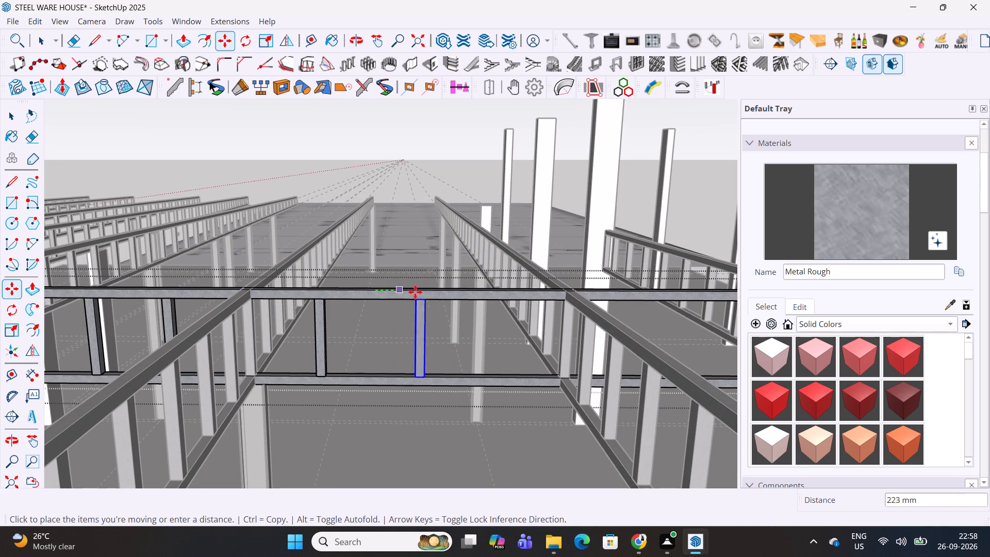
{"action": "left_click", "coordinate": [462, 294]}
Move the sixth bay's middle vertical slightly along the chord to even out its spacing between the neighbouring verticals.
{"action": "key", "text": "space"}
{"action": "left_click", "coordinate": [395, 317]}
{"action": "key", "text": "m"}
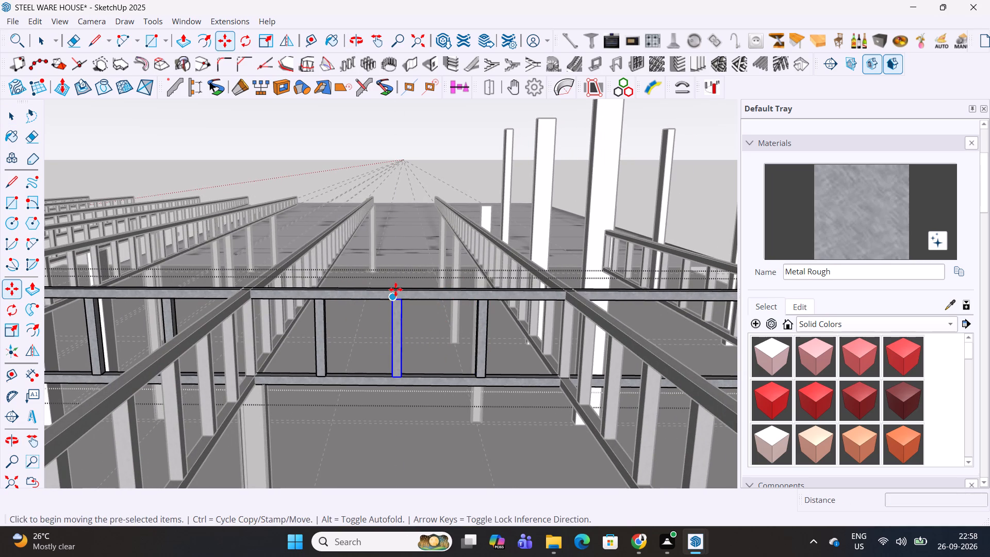
{"action": "scroll", "coordinate": [421, 290], "scroll_direction": "up", "scroll_amount": 2}
{"action": "left_click", "coordinate": [410, 290]}
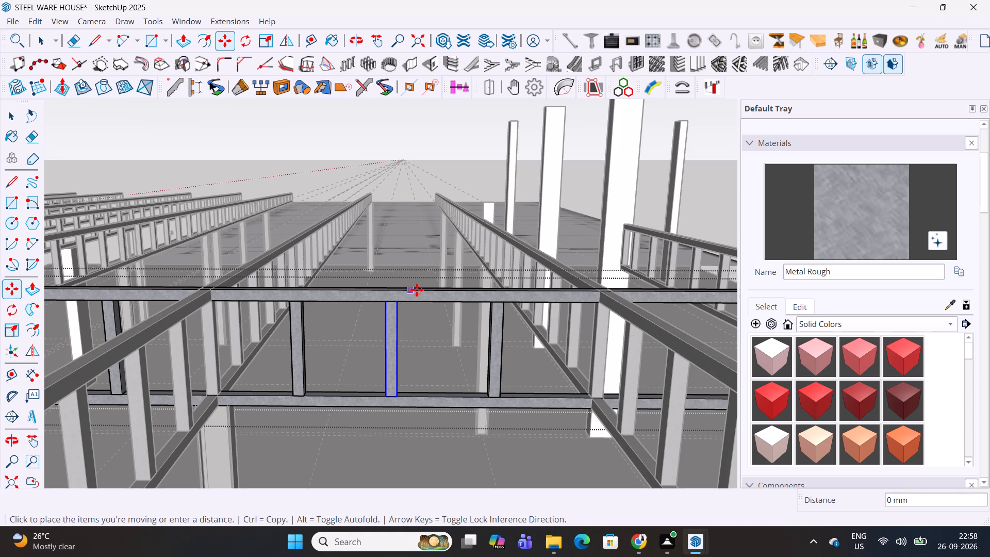
{"action": "left_click", "coordinate": [418, 290]}
Copy the sixth bay's middle vertical about 2087 mm into the seventh bay, then copy it once more further along that bay.
{"action": "scroll", "coordinate": [418, 290], "scroll_direction": "down", "scroll_amount": 5}
{"action": "middle_click_drag", "start_coordinate": [451, 299], "coordinate": [319, 299]}
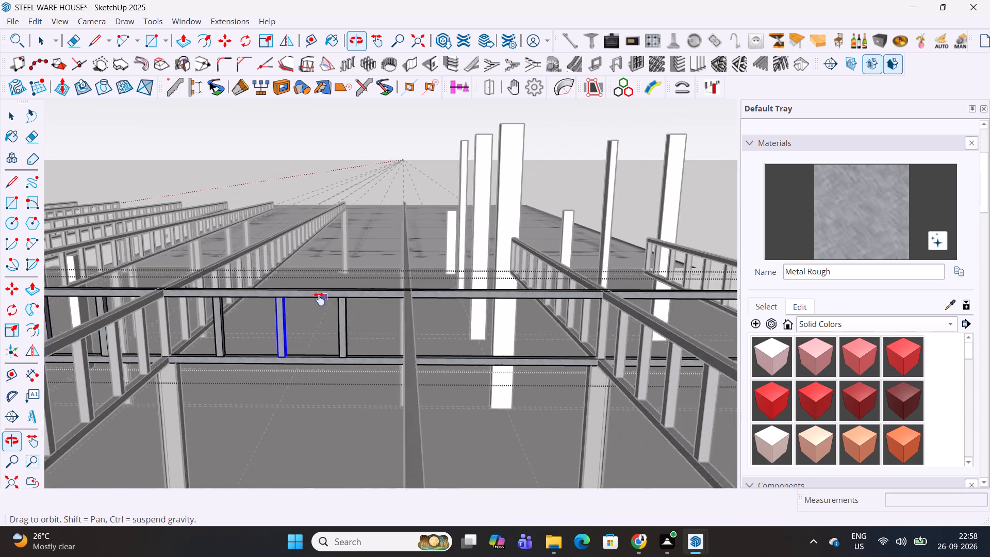
{"action": "middle_click_drag", "start_coordinate": [319, 299], "coordinate": [261, 299]}
{"action": "left_click", "coordinate": [233, 292]}
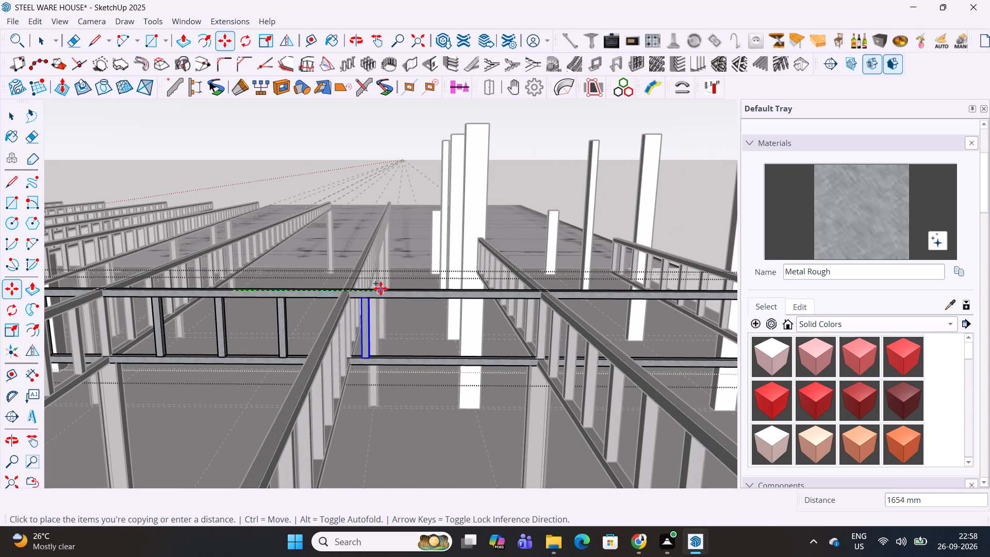
{"action": "left_click", "coordinate": [419, 291]}
{"action": "left_click", "coordinate": [421, 291]}
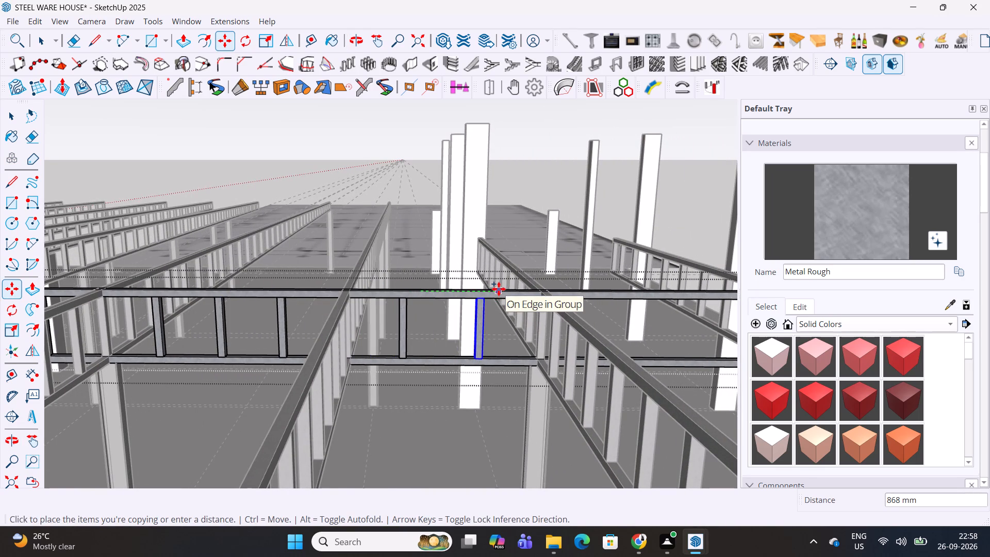
{"action": "left_click", "coordinate": [494, 288]}
Copy the seventh bay's last vertical about 1453 mm past the next parallel truss into the eighth bay.
{"action": "middle_click_drag", "start_coordinate": [493, 289], "coordinate": [329, 292], "text": "shift"}
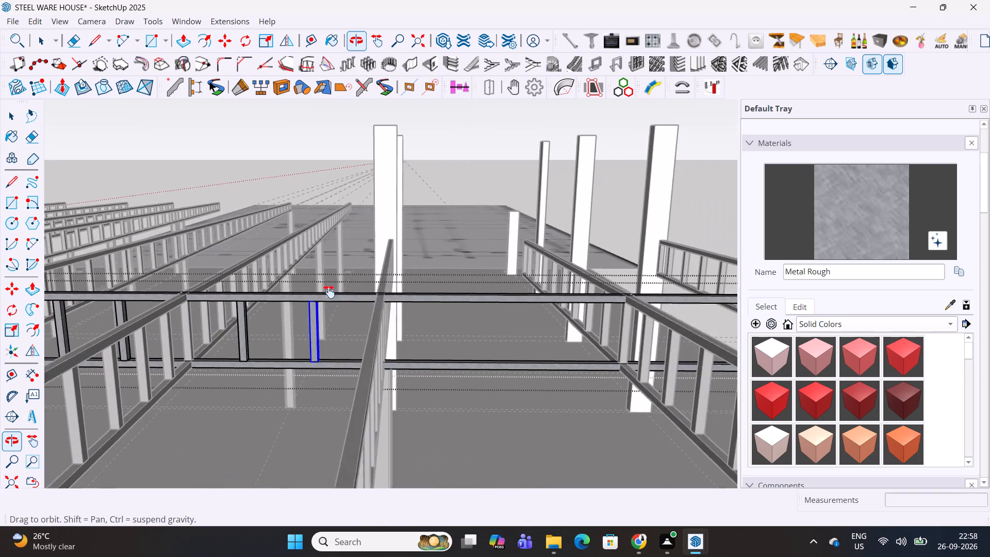
{"action": "middle_click_drag", "start_coordinate": [329, 292], "coordinate": [283, 292], "text": "shift"}
{"action": "left_click", "coordinate": [368, 294]}
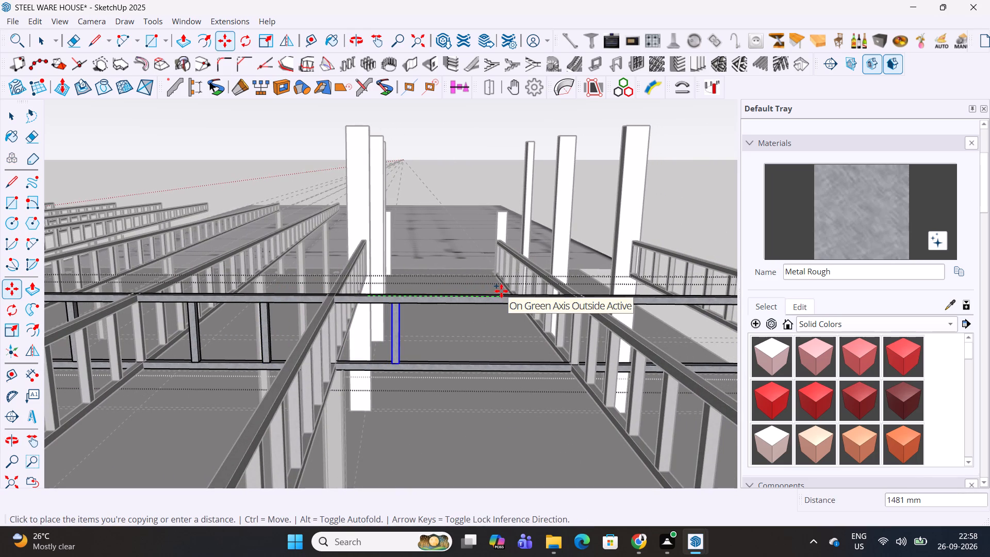
{"action": "left_click", "coordinate": [499, 291]}
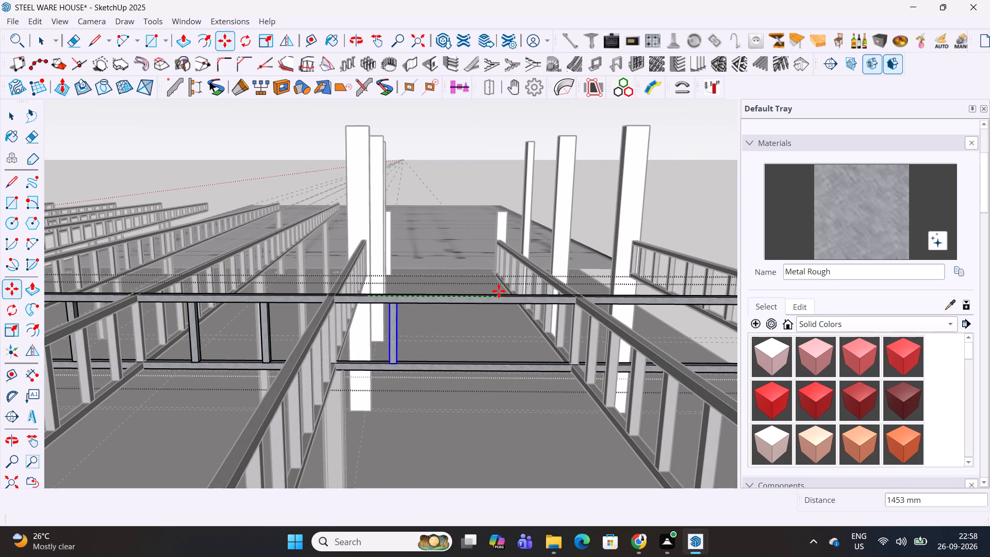
Copy the eighth bay's first vertical about 1380 mm along the chord, then copy that one back to mid-bay to fill the bay.
{"action": "scroll", "coordinate": [438, 305], "scroll_direction": "up", "scroll_amount": 4}
{"action": "scroll", "coordinate": [428, 302], "scroll_direction": "down", "scroll_amount": 3}
{"action": "scroll", "coordinate": [372, 286], "scroll_direction": "up", "scroll_amount": 3}
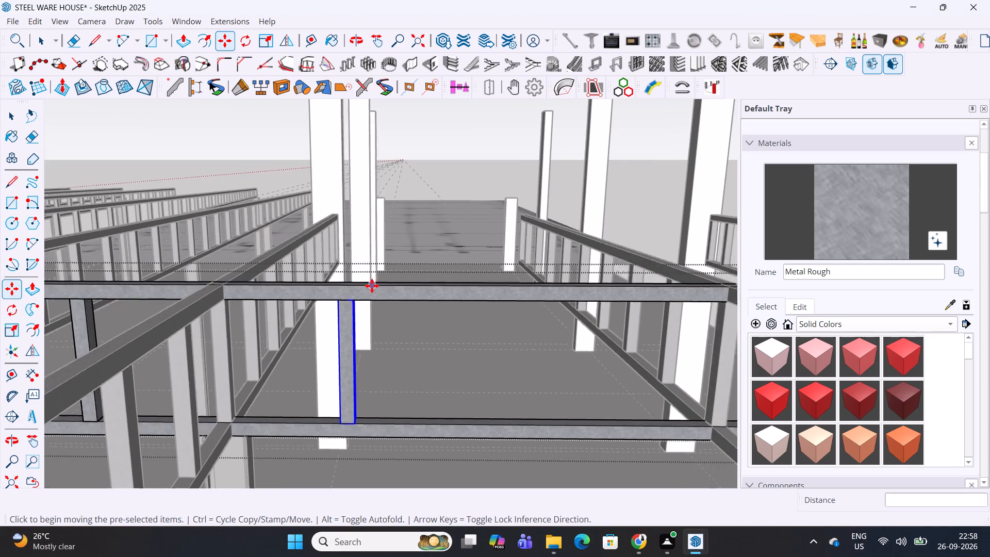
{"action": "scroll", "coordinate": [372, 286], "scroll_direction": "up", "scroll_amount": 1}
{"action": "middle_click_drag", "start_coordinate": [376, 295], "coordinate": [276, 263]}
{"action": "left_click", "coordinate": [243, 256]}
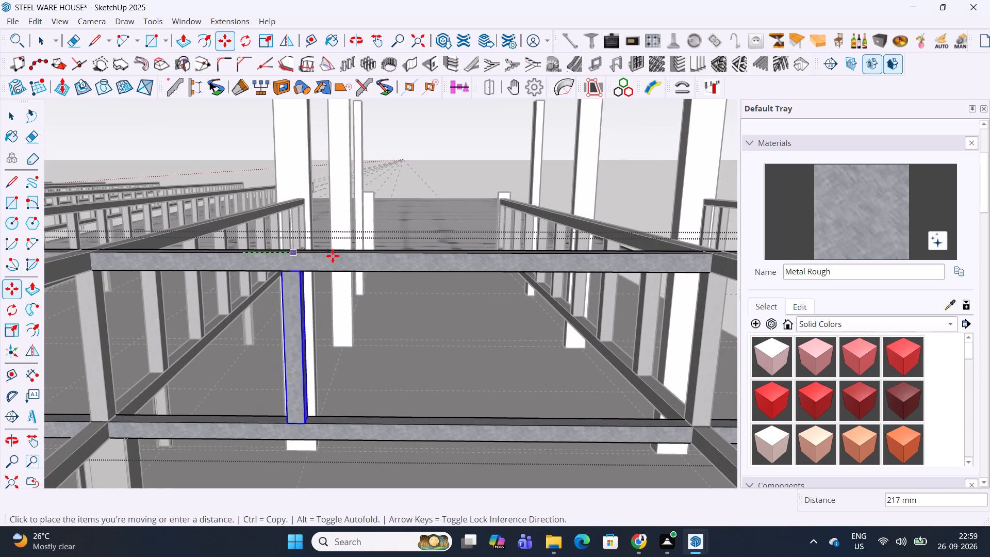
{"action": "middle_click_drag", "start_coordinate": [404, 257], "coordinate": [329, 256], "text": "shift"}
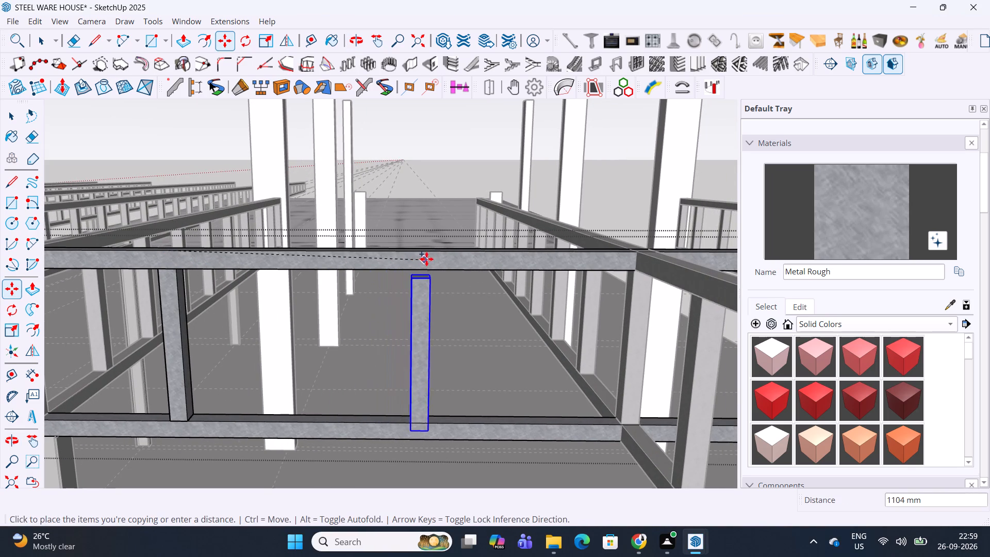
{"action": "left_click", "coordinate": [489, 255]}
{"action": "scroll", "coordinate": [489, 255], "scroll_direction": "down", "scroll_amount": 5}
{"action": "middle_click_drag", "start_coordinate": [485, 278], "coordinate": [504, 259]}
{"action": "scroll", "coordinate": [511, 247], "scroll_direction": "up", "scroll_amount": 1}
{"action": "left_click", "coordinate": [504, 252]}
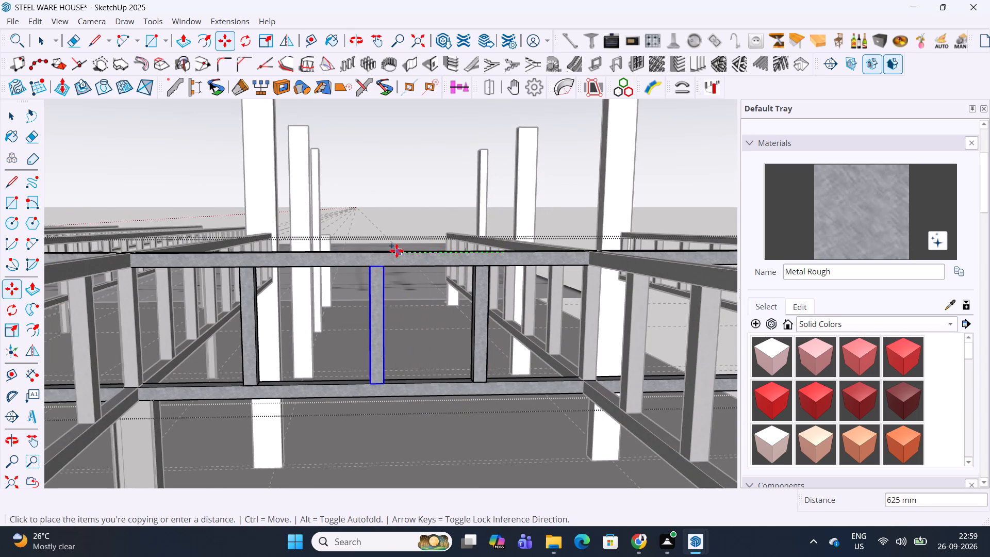
{"action": "left_click", "coordinate": [384, 250]}
Copy the eighth bay's middle vertical along the chord past the next parallel truss, into the start of the last bay.
{"action": "scroll", "coordinate": [390, 255], "scroll_direction": "down", "scroll_amount": 4}
{"action": "middle_click_drag", "start_coordinate": [430, 267], "coordinate": [293, 298]}
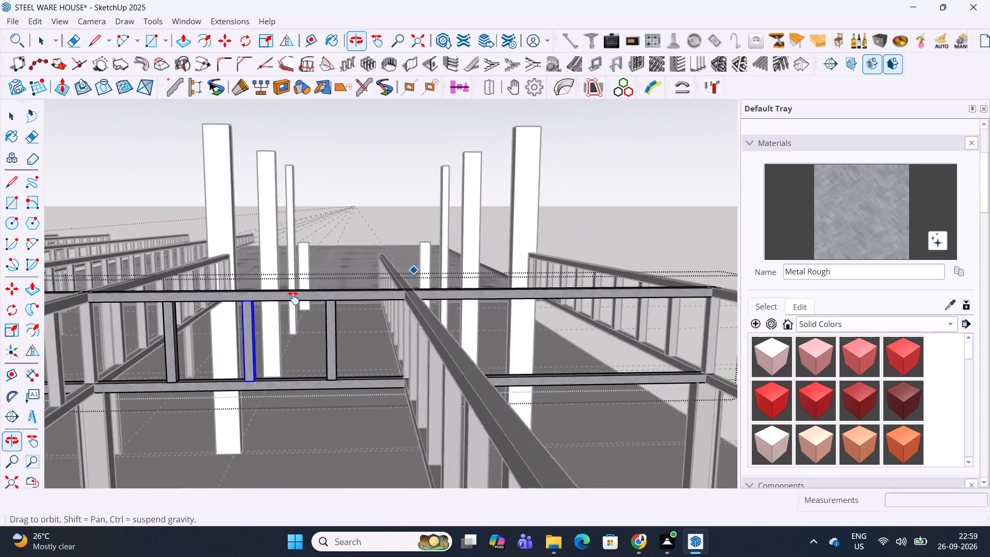
{"action": "middle_click_drag", "start_coordinate": [293, 298], "coordinate": [273, 306]}
{"action": "left_click", "coordinate": [240, 299]}
{"action": "middle_click_drag", "start_coordinate": [332, 296], "coordinate": [239, 303]}
{"action": "middle_click_drag", "start_coordinate": [239, 303], "coordinate": [304, 306], "text": "shift"}
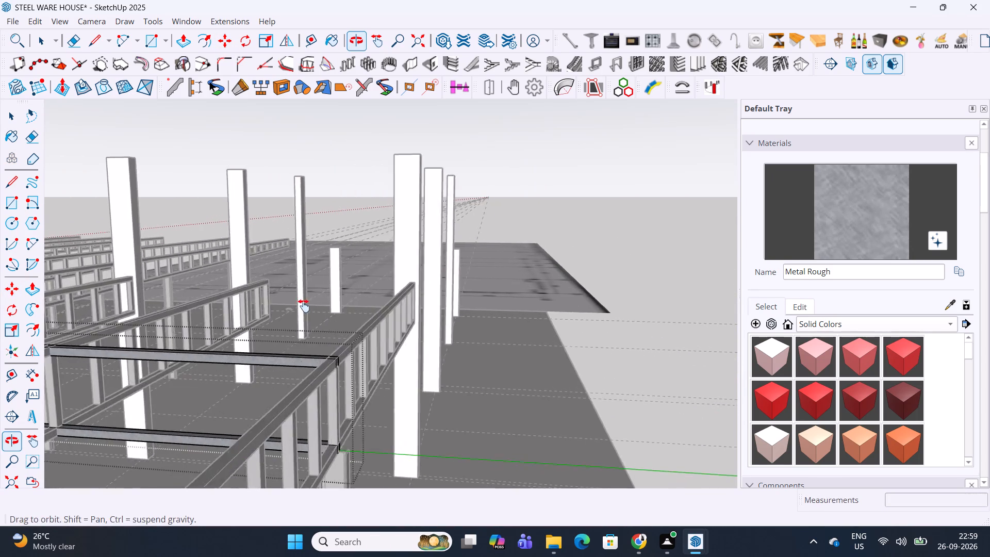
{"action": "middle_click_drag", "start_coordinate": [304, 306], "coordinate": [312, 305], "text": "shift"}
{"action": "middle_click_drag", "start_coordinate": [265, 335], "coordinate": [336, 326]}
{"action": "scroll", "coordinate": [303, 329], "scroll_direction": "up", "scroll_amount": 1}
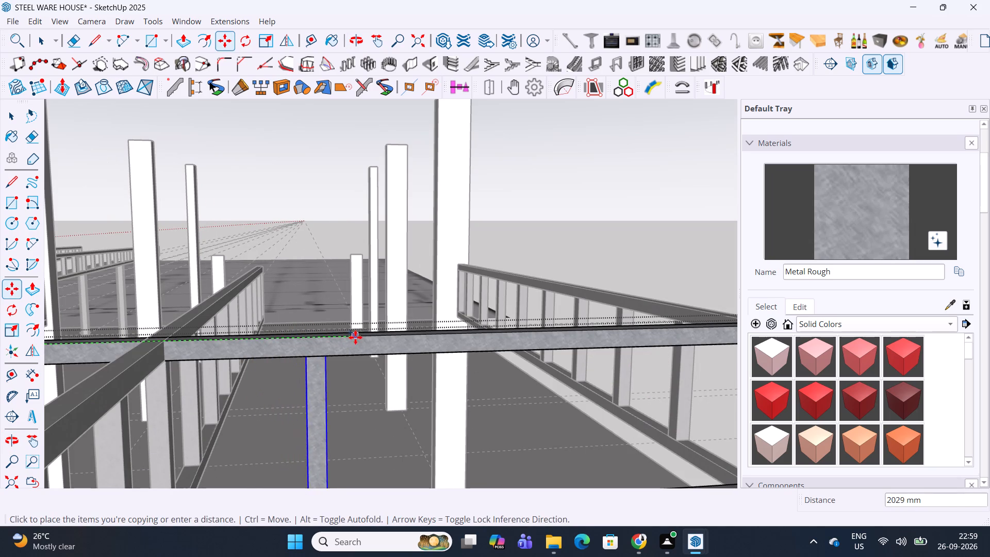
{"action": "left_click", "coordinate": [369, 338]}
Copy the last bay's first vertical about 767 mm along the chord, then copy it once more to finish the bay.
{"action": "scroll", "coordinate": [415, 342], "scroll_direction": "down", "scroll_amount": 2}
{"action": "middle_click_drag", "start_coordinate": [415, 342], "coordinate": [291, 312]}
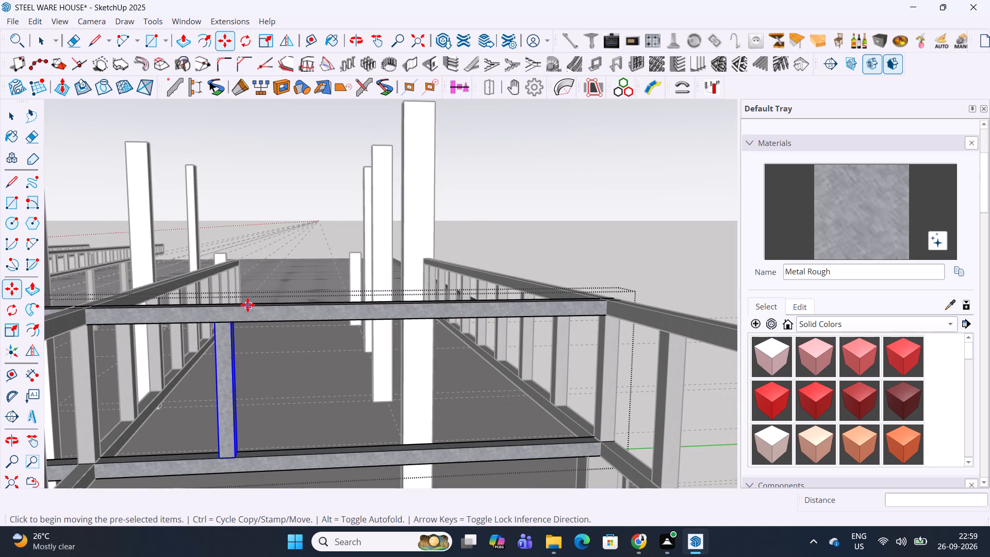
{"action": "left_click", "coordinate": [243, 307]}
{"action": "left_click", "coordinate": [395, 309]}
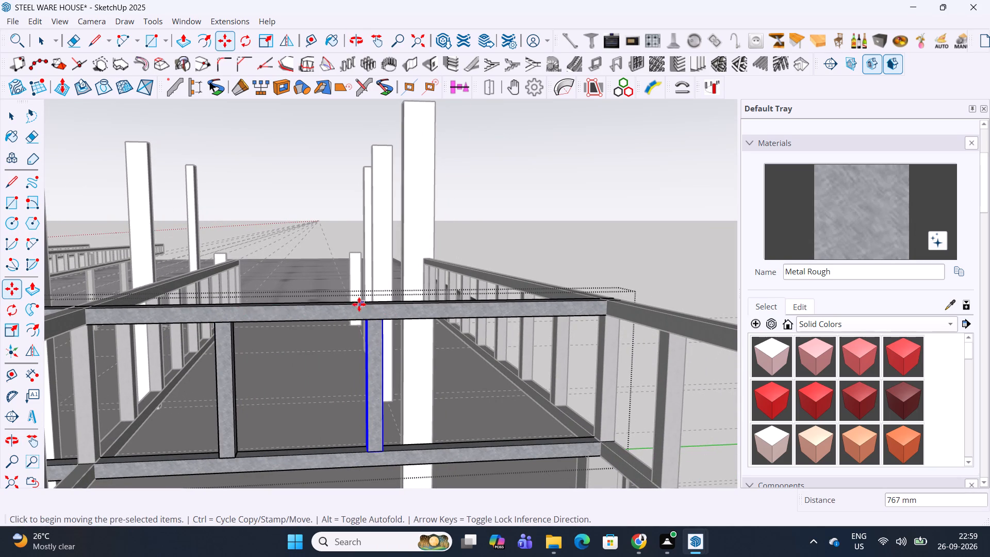
{"action": "left_click", "coordinate": [357, 304]}
{"action": "left_click", "coordinate": [481, 307]}
{"action": "key", "text": "space"}
{"action": "key", "text": "Escape"}
{"action": "key", "text": "Escape"}
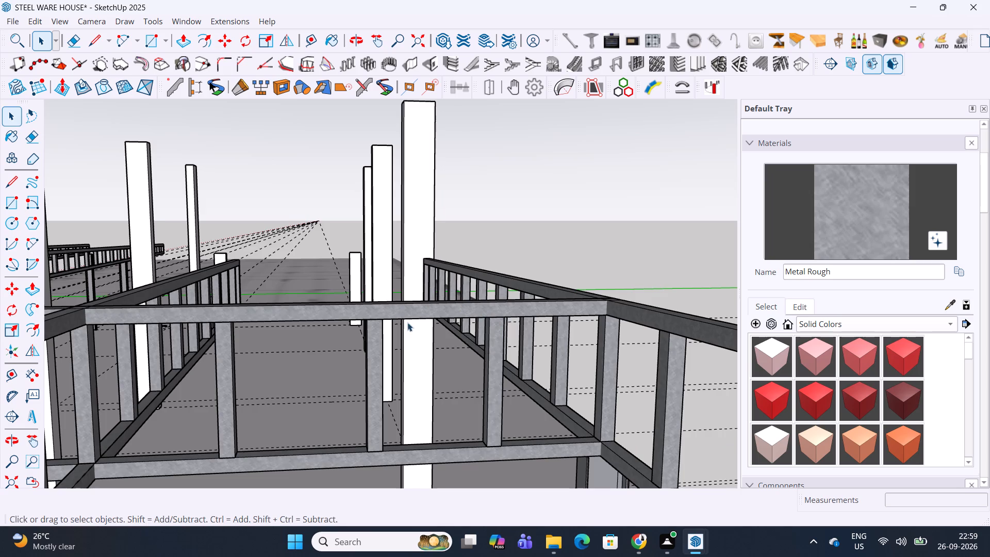
Examine the whole roof frame and compare its truss layout with the reference image of the steel structure.
{"action": "middle_click_drag", "start_coordinate": [407, 322], "coordinate": [391, 365]}
{"action": "scroll", "coordinate": [453, 289], "scroll_direction": "down", "scroll_amount": 10}
{"action": "middle_click_drag", "start_coordinate": [317, 320], "coordinate": [367, 321]}
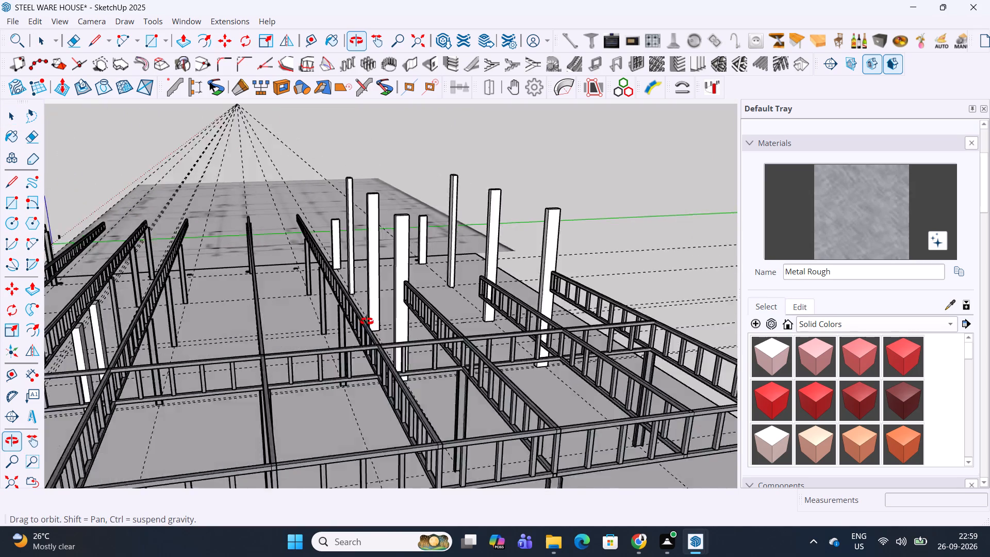
{"action": "middle_click_drag", "start_coordinate": [367, 321], "coordinate": [388, 346]}
{"action": "scroll", "coordinate": [425, 333], "scroll_direction": "down", "scroll_amount": 3}
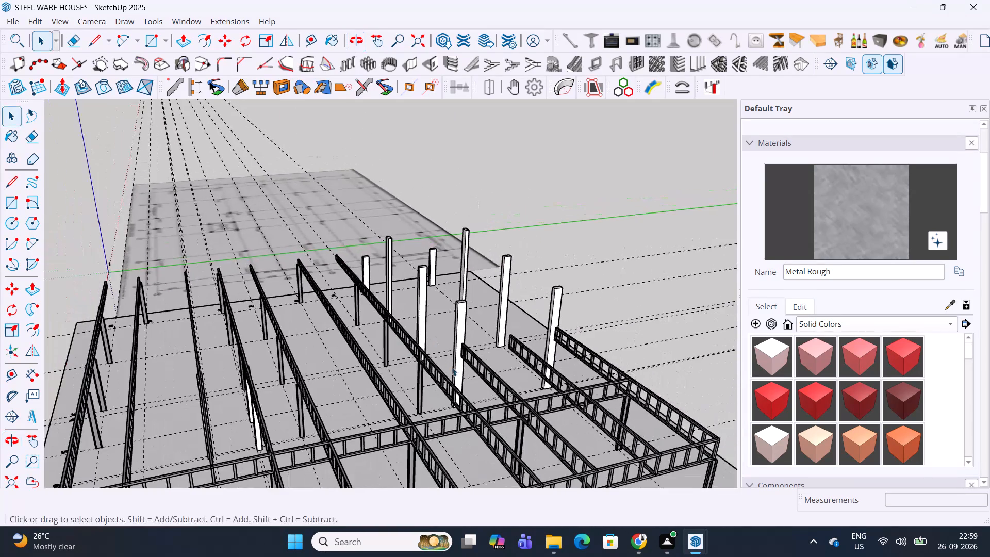
{"action": "middle_click_drag", "start_coordinate": [452, 367], "coordinate": [518, 311]}
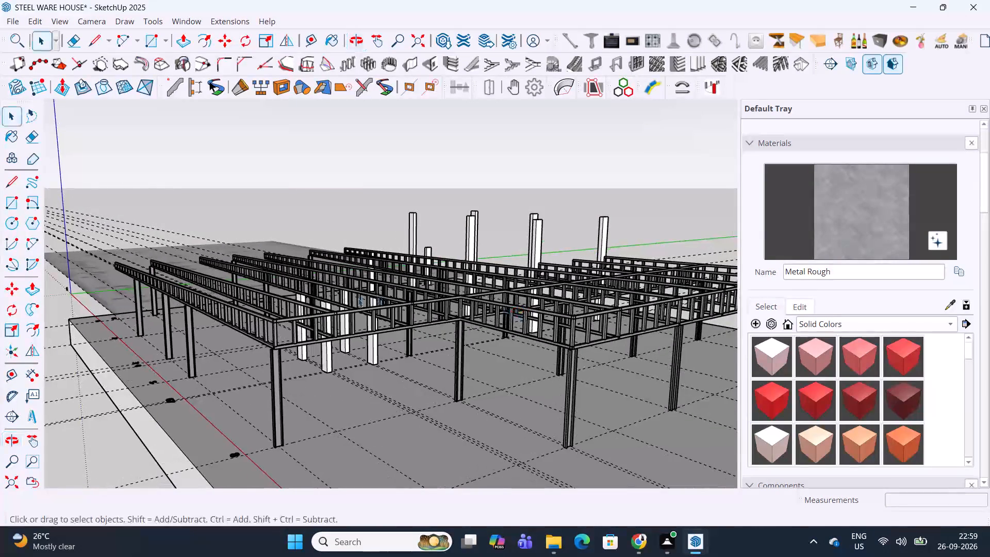
{"action": "scroll", "coordinate": [326, 308], "scroll_direction": "down", "scroll_amount": 1}
{"action": "middle_click_drag", "start_coordinate": [326, 308], "coordinate": [570, 320]}
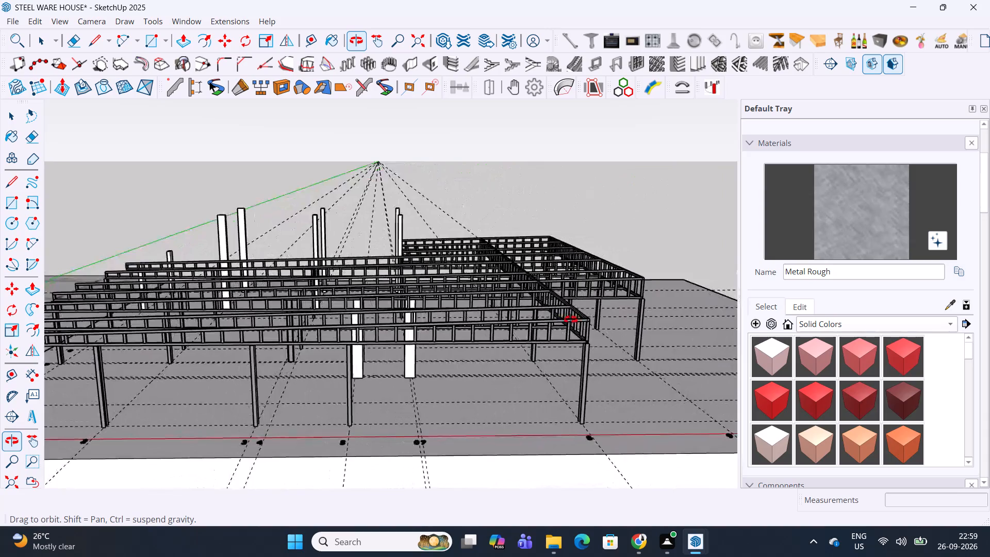
{"action": "middle_click_drag", "start_coordinate": [570, 320], "coordinate": [570, 373]}
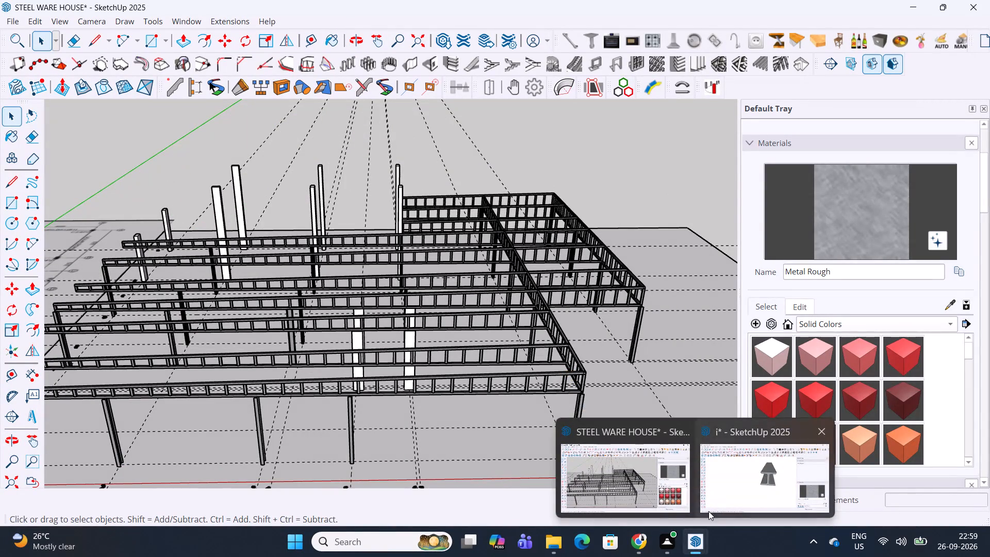
{"action": "scroll", "coordinate": [334, 326], "scroll_direction": "down", "scroll_amount": 6}
{"action": "scroll", "coordinate": [432, 298], "scroll_direction": "down", "scroll_amount": 4}
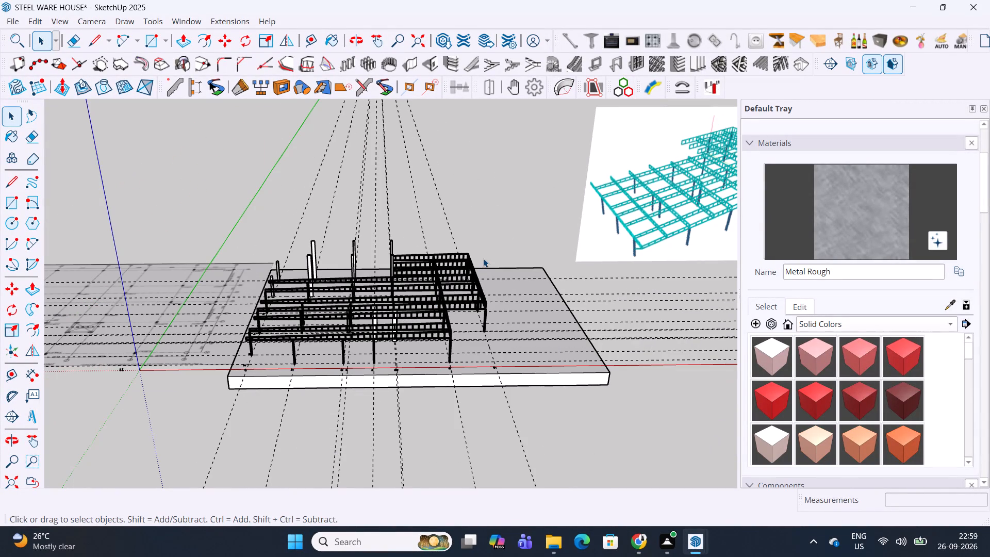
{"action": "middle_click_drag", "start_coordinate": [483, 258], "coordinate": [324, 317]}
{"action": "scroll", "coordinate": [579, 172], "scroll_direction": "up", "scroll_amount": 3}
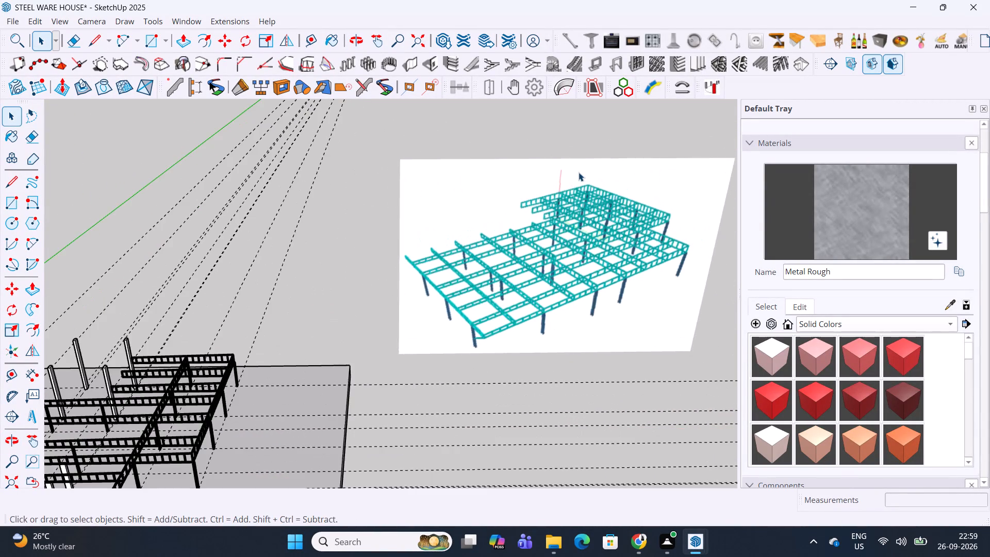
{"action": "scroll", "coordinate": [571, 199], "scroll_direction": "up", "scroll_amount": 5}
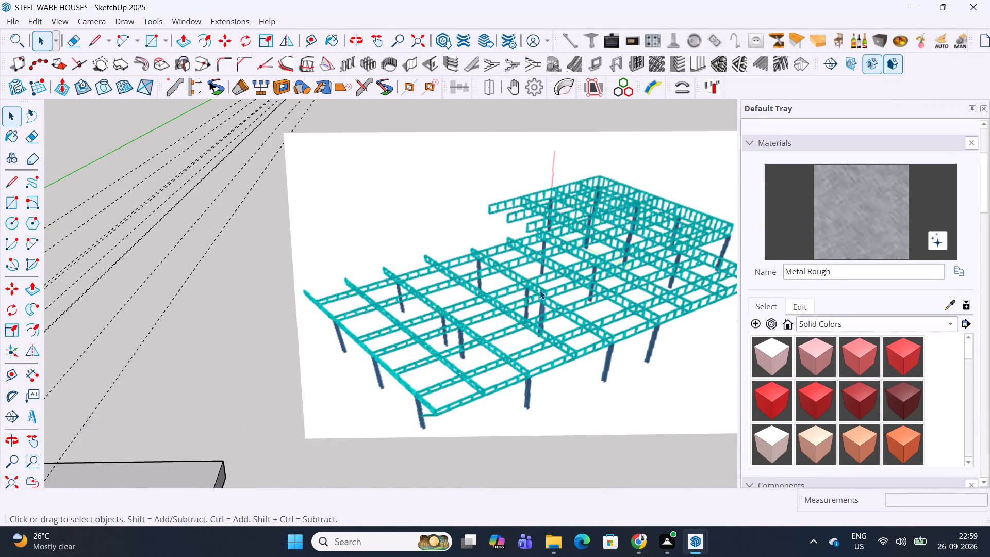
{"action": "scroll", "coordinate": [539, 282], "scroll_direction": "down", "scroll_amount": 3}
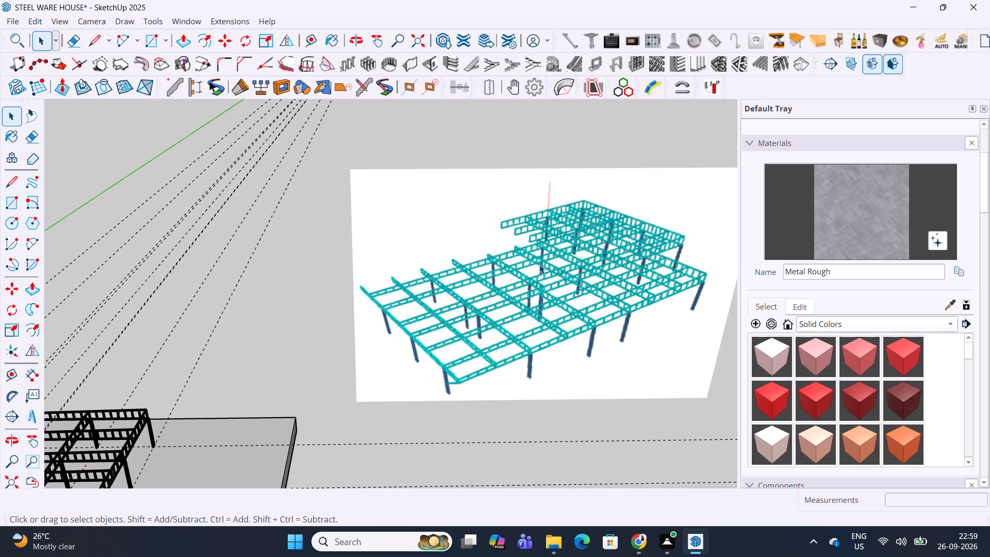
{"action": "scroll", "coordinate": [557, 263], "scroll_direction": "down", "scroll_amount": 3}
{"action": "middle_click_drag", "start_coordinate": [350, 297], "coordinate": [568, 212]}
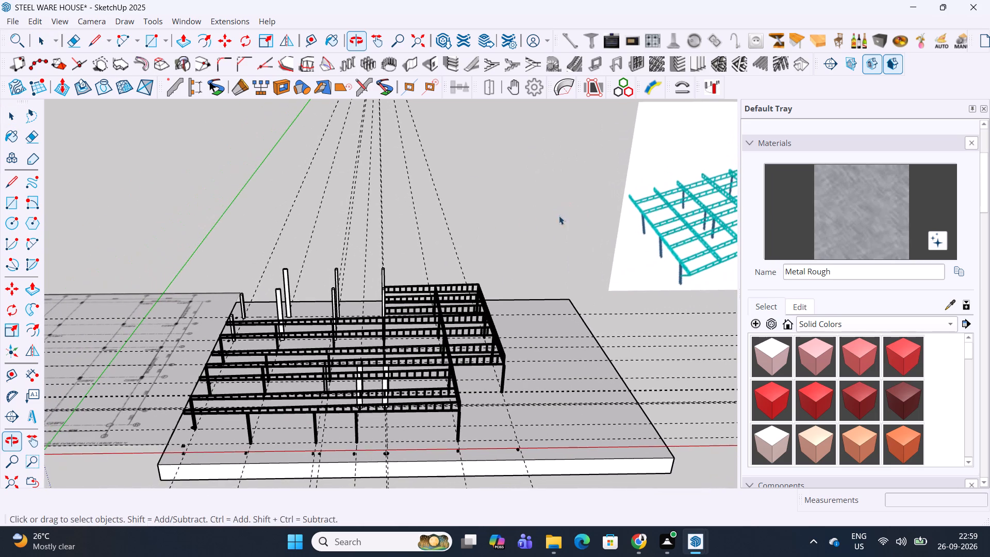
{"action": "middle_click_drag", "start_coordinate": [473, 322], "coordinate": [448, 315]}
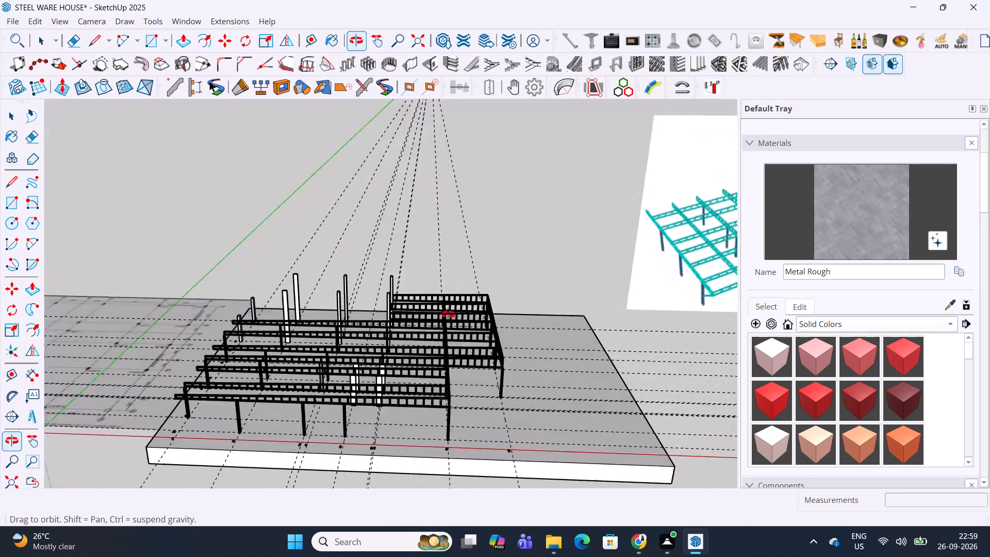
{"action": "middle_click_drag", "start_coordinate": [448, 315], "coordinate": [472, 398]}
{"action": "middle_click_drag", "start_coordinate": [640, 314], "coordinate": [488, 349], "text": "shift"}
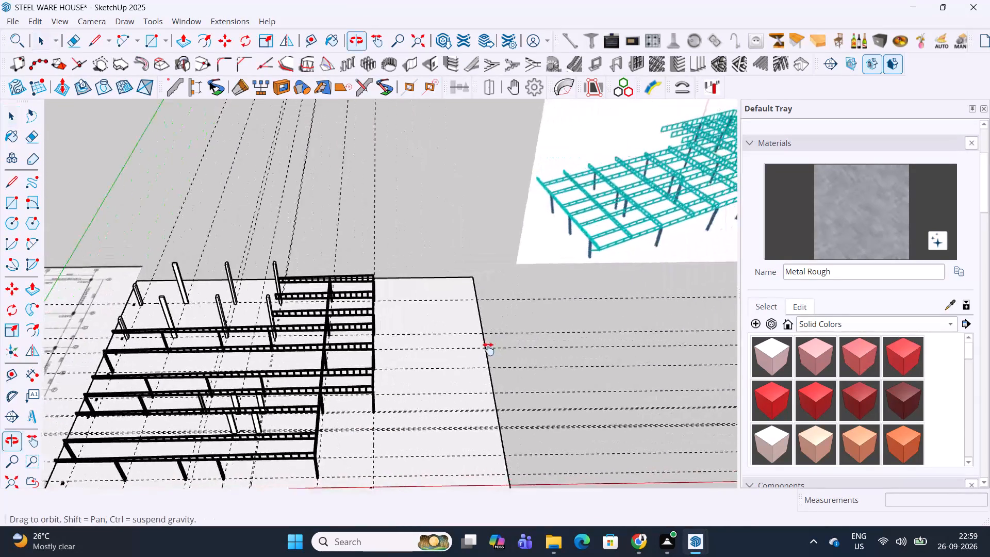
{"action": "middle_click_drag", "start_coordinate": [488, 349], "coordinate": [377, 394], "text": "shift"}
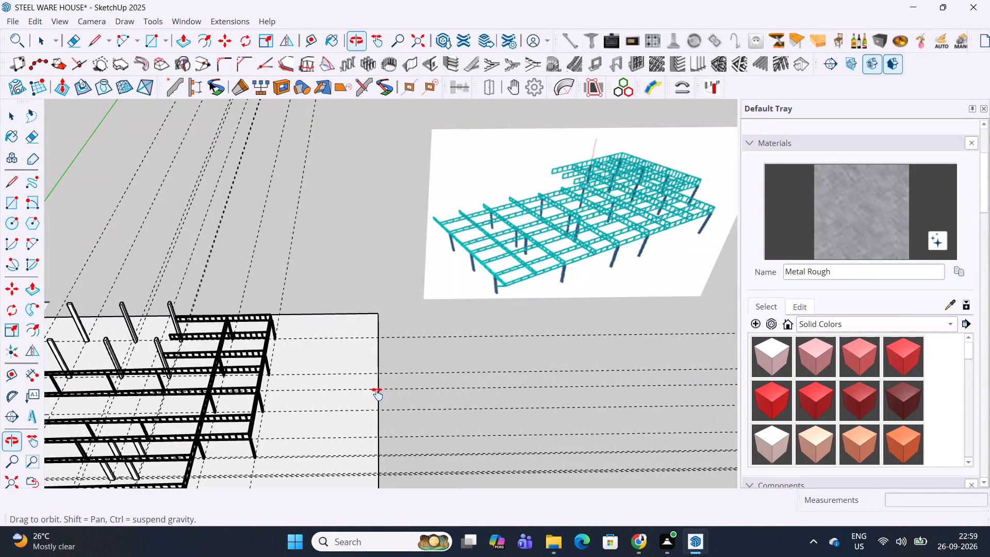
Review the roof frame from several angles, checking the trusses and the columns that do not yet carry any.
{"action": "middle_click_drag", "start_coordinate": [377, 394], "coordinate": [696, 306], "text": "shift"}
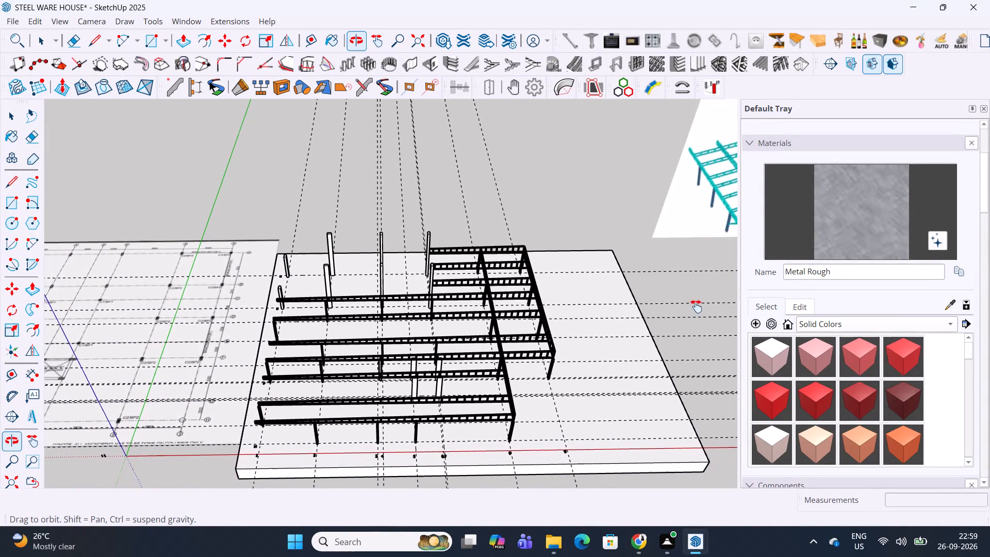
{"action": "middle_click_drag", "start_coordinate": [696, 306], "coordinate": [696, 306], "text": "shift"}
{"action": "scroll", "coordinate": [549, 297], "scroll_direction": "up", "scroll_amount": 4}
{"action": "middle_click_drag", "start_coordinate": [519, 337], "coordinate": [476, 297]}
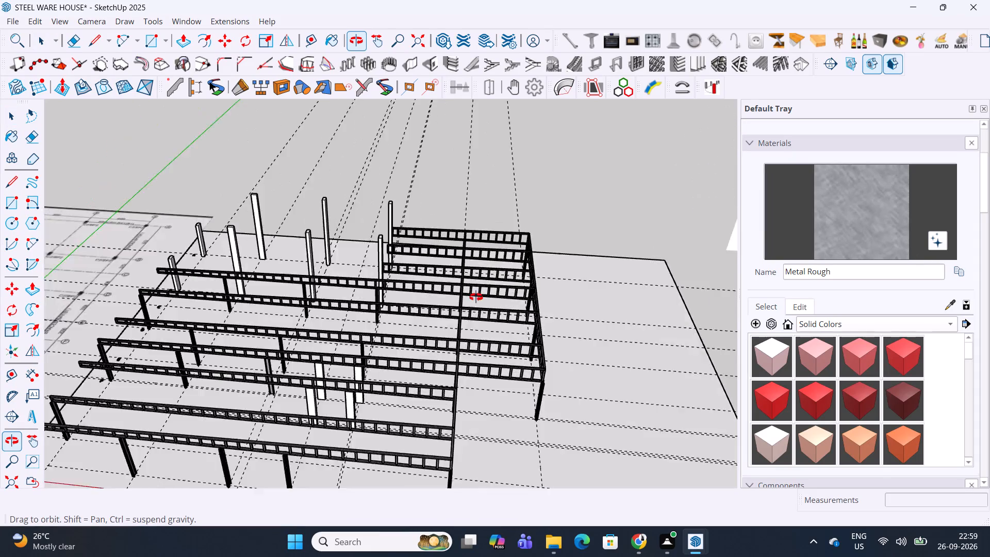
{"action": "middle_click_drag", "start_coordinate": [476, 297], "coordinate": [270, 150]}
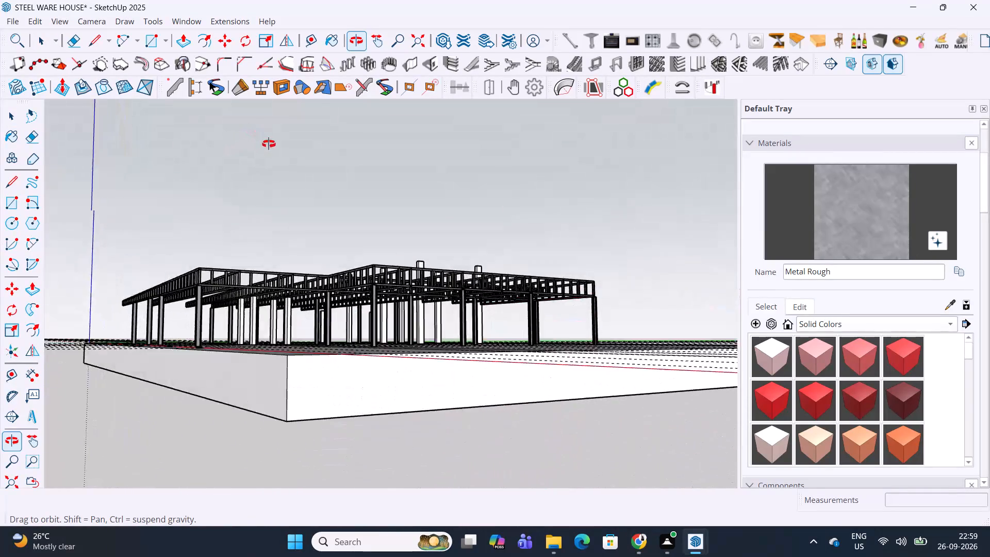
{"action": "middle_click_drag", "start_coordinate": [270, 150], "coordinate": [256, 353]}
{"action": "scroll", "coordinate": [264, 353], "scroll_direction": "up", "scroll_amount": 2}
{"action": "middle_click_drag", "start_coordinate": [317, 351], "coordinate": [404, 315]}
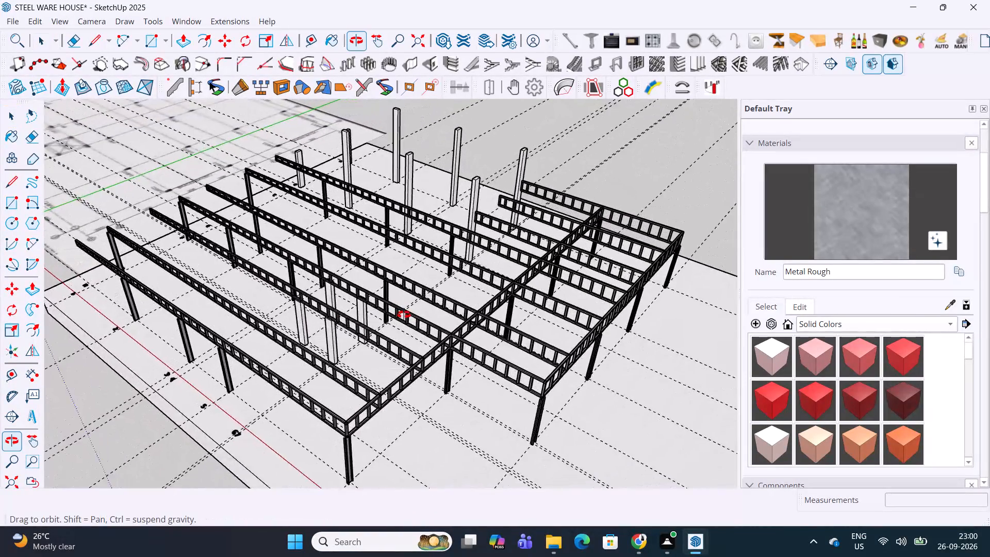
{"action": "middle_click_drag", "start_coordinate": [404, 315], "coordinate": [547, 287]}
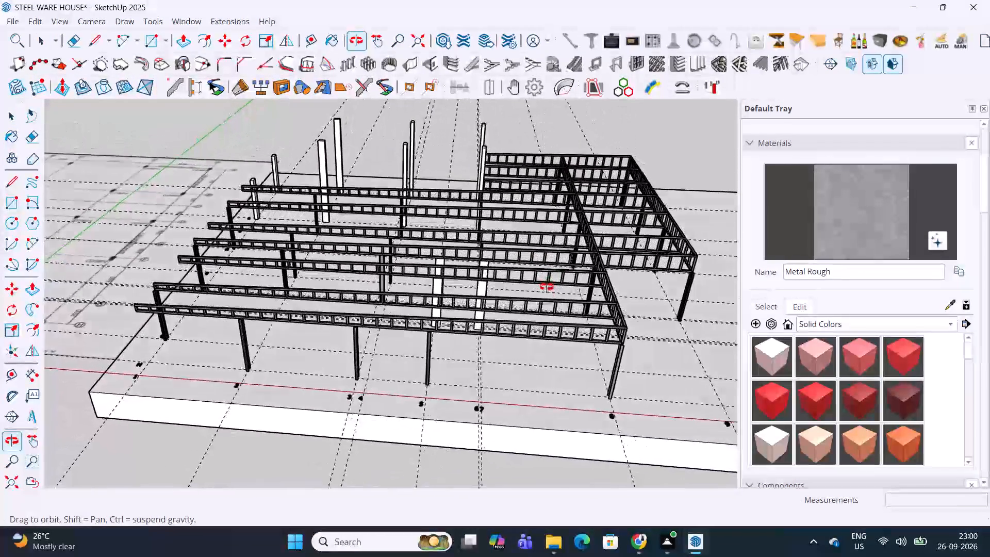
{"action": "middle_click_drag", "start_coordinate": [547, 287], "coordinate": [509, 317]}
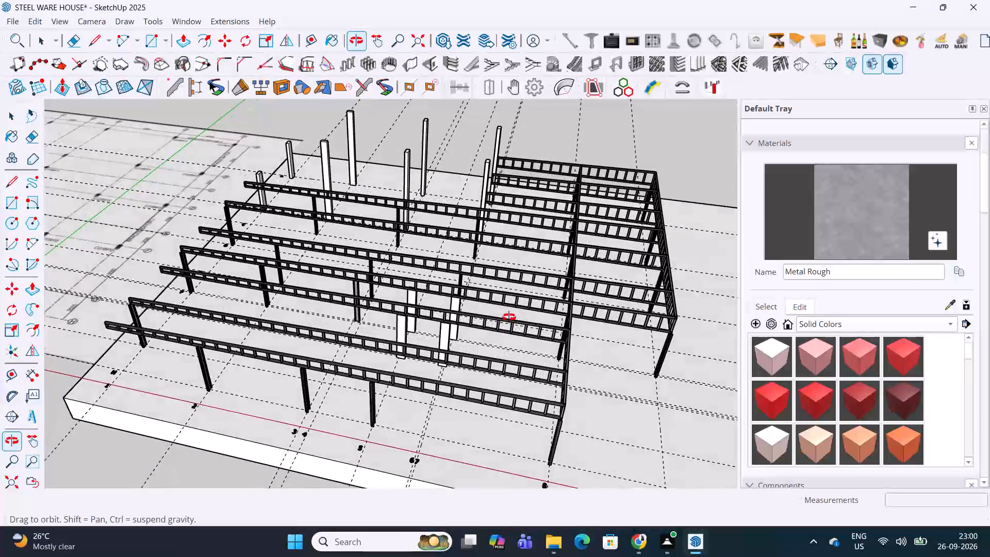
{"action": "middle_click_drag", "start_coordinate": [509, 317], "coordinate": [541, 321]}
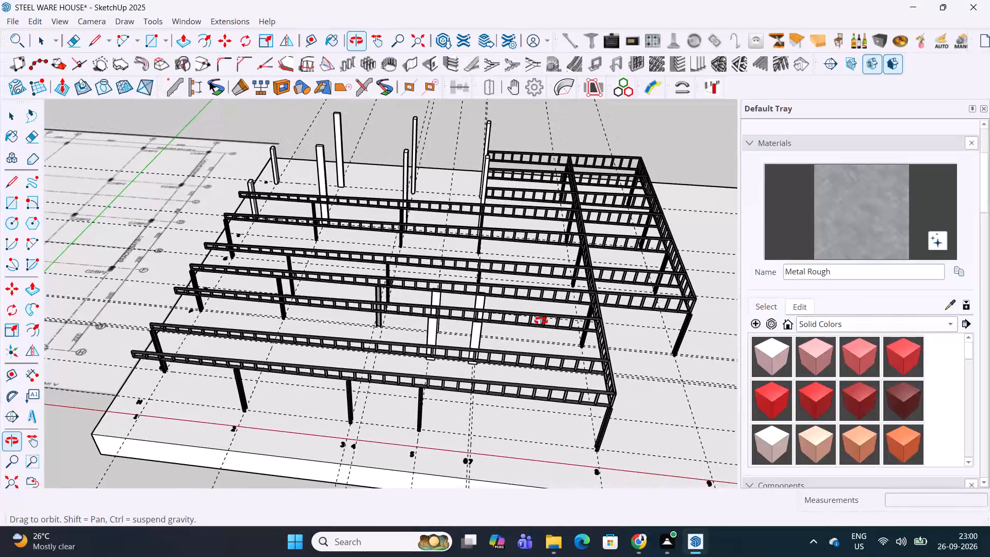
{"action": "middle_click_drag", "start_coordinate": [541, 321], "coordinate": [577, 308]}
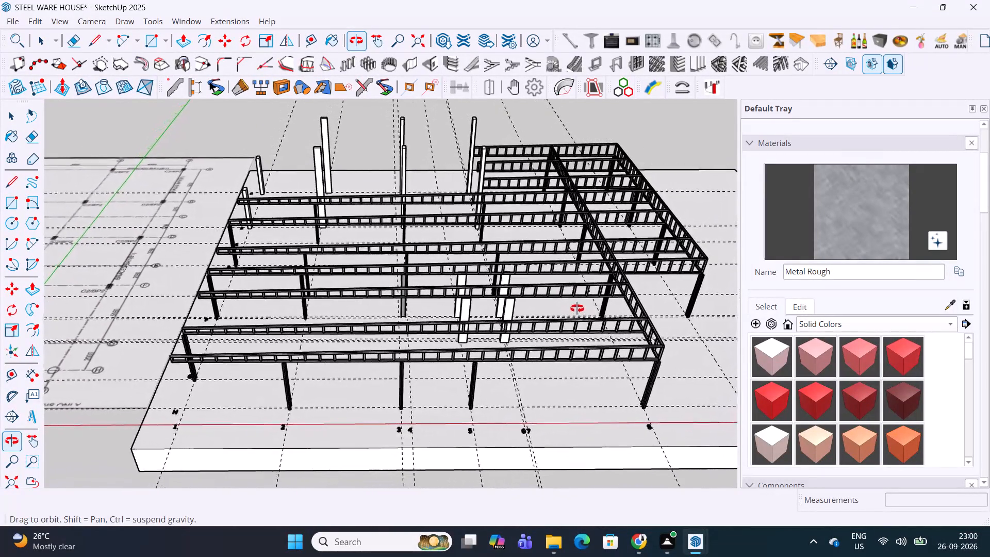
{"action": "middle_click_drag", "start_coordinate": [577, 308], "coordinate": [633, 207]}
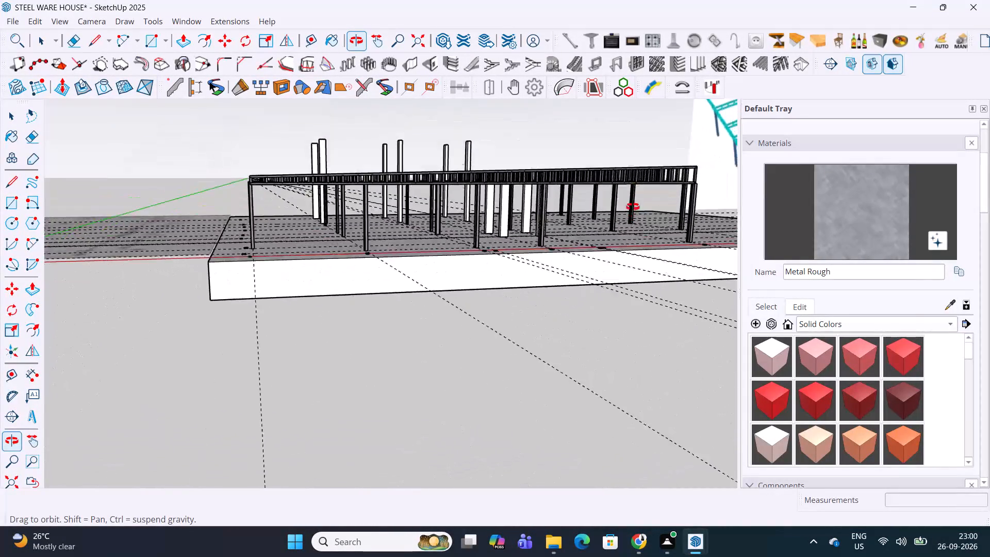
Open the short white column at grid B for editing and push/pull its top face up 3000 mm to match the tall columns.
{"action": "middle_click_drag", "start_coordinate": [633, 207], "coordinate": [799, 347]}
{"action": "scroll", "coordinate": [283, 270], "scroll_direction": "up", "scroll_amount": 7}
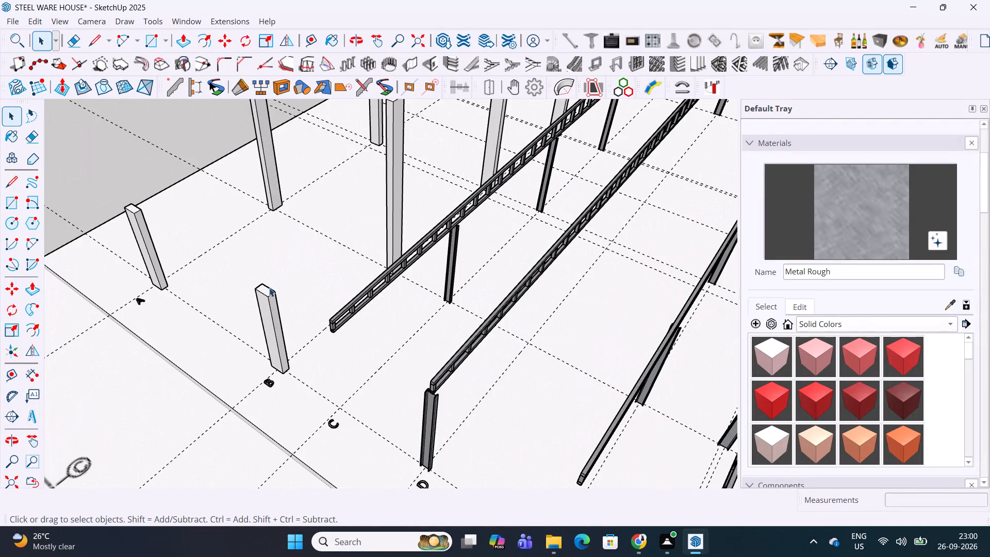
{"action": "triple_click", "coordinate": [269, 290]}
{"action": "double_click", "coordinate": [269, 290]}
{"action": "key", "text": "p"}
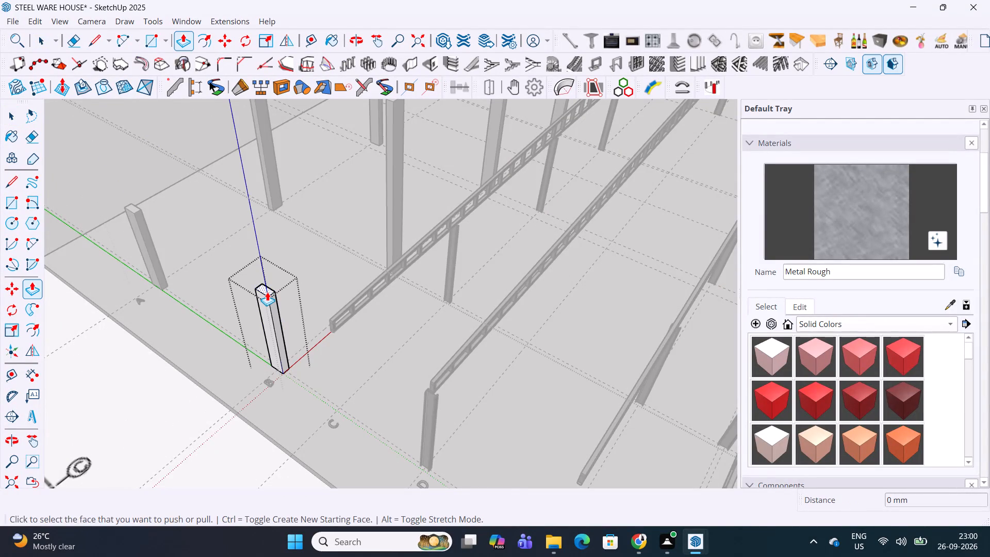
{"action": "left_click", "coordinate": [268, 292]}
{"action": "middle_click_drag", "start_coordinate": [277, 283], "coordinate": [282, 349]}
{"action": "left_click", "coordinate": [405, 181]}
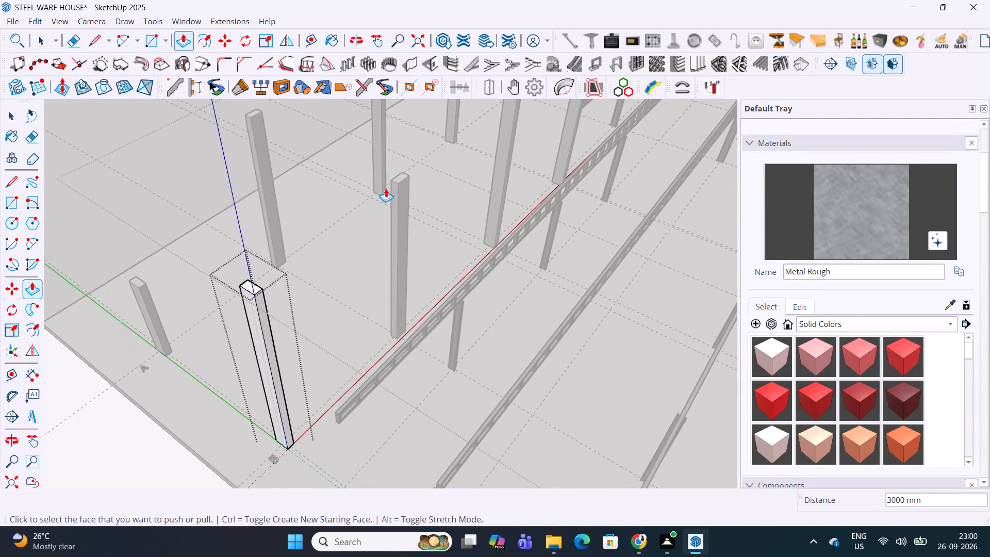
Open the short white column at grid A for editing and push/pull its top face up 3000 mm.
{"action": "key", "text": "space"}
{"action": "triple_click", "coordinate": [140, 296]}
{"action": "key", "text": "p"}
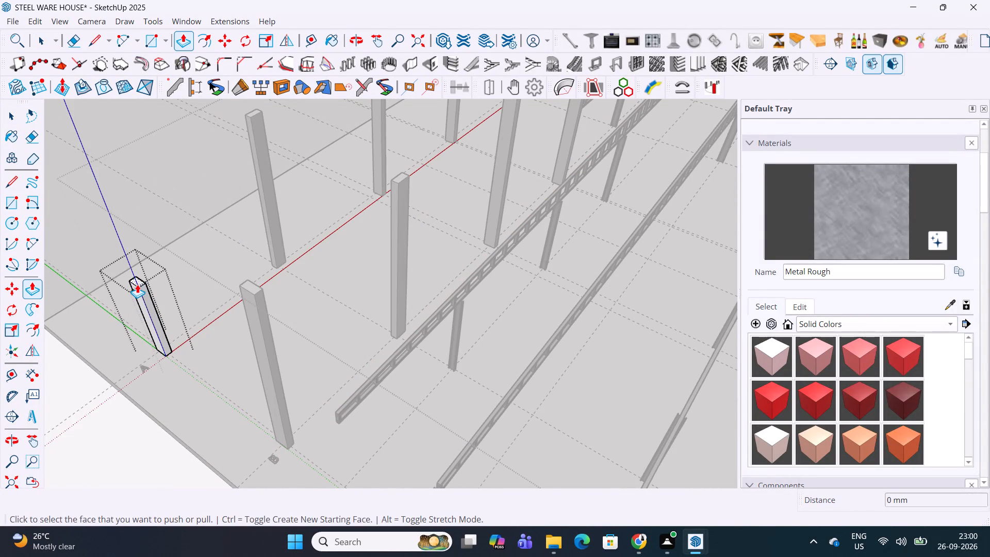
{"action": "double_click", "coordinate": [138, 283]}
{"action": "key", "text": "space"}
{"action": "key", "text": "Escape"}
{"action": "key", "text": "Escape"}
{"action": "scroll", "coordinate": [172, 283], "scroll_direction": "down", "scroll_amount": 6}
{"action": "key", "text": "Escape"}
Copy the complete edge truss across the crossing trusses, placing its lower end corner on the flange of the intermediate column.
{"action": "middle_click_drag", "start_coordinate": [377, 334], "coordinate": [366, 332]}
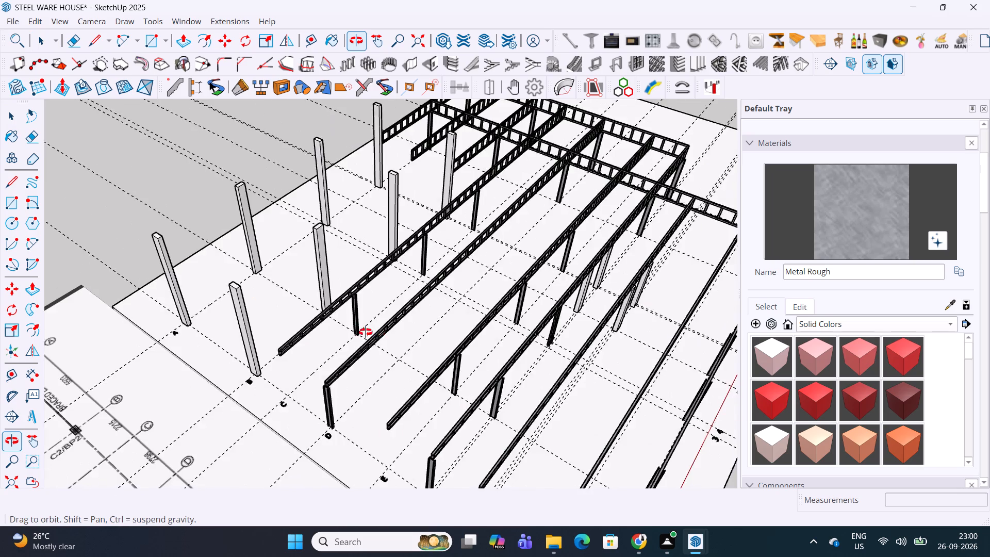
{"action": "middle_click_drag", "start_coordinate": [366, 332], "coordinate": [152, 258]}
{"action": "scroll", "coordinate": [263, 259], "scroll_direction": "down", "scroll_amount": 2}
{"action": "middle_click_drag", "start_coordinate": [394, 337], "coordinate": [200, 222]}
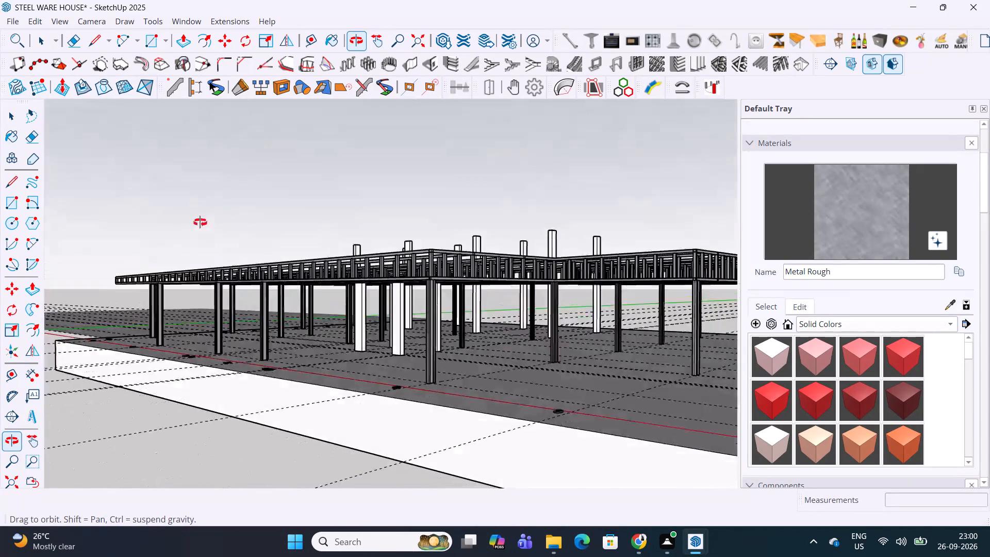
{"action": "middle_click_drag", "start_coordinate": [200, 222], "coordinate": [430, 387]}
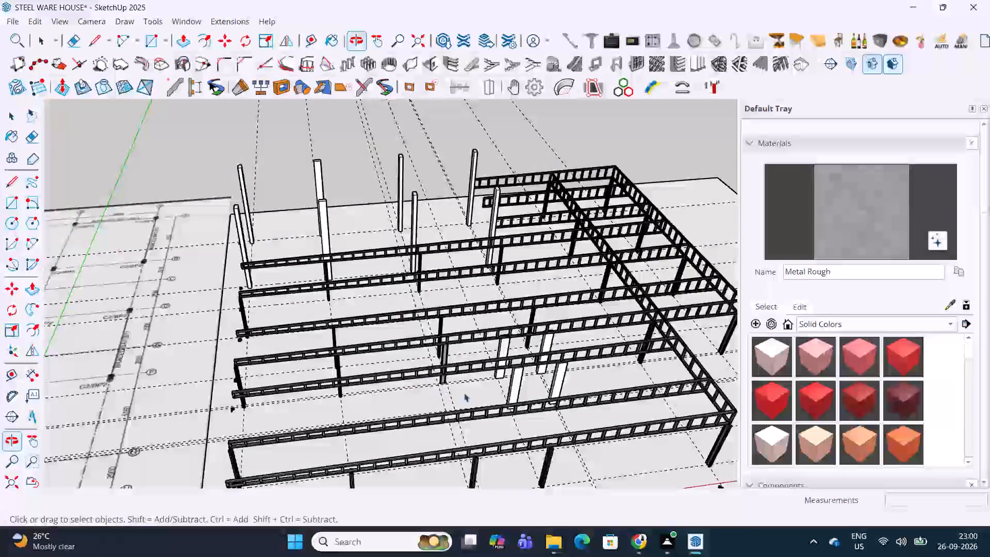
{"action": "middle_click_drag", "start_coordinate": [559, 389], "coordinate": [465, 356], "text": "shift"}
{"action": "scroll", "coordinate": [571, 402], "scroll_direction": "up", "scroll_amount": 9}
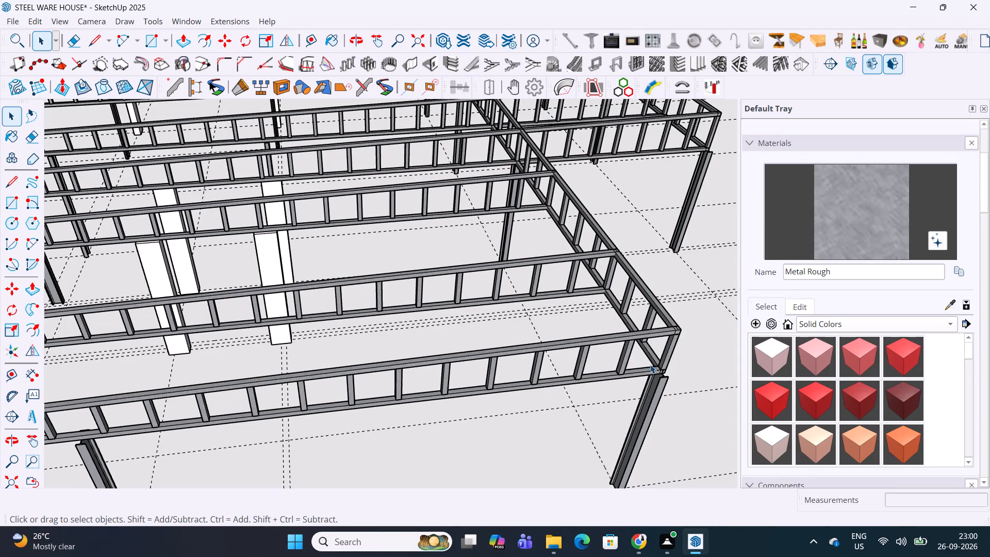
{"action": "left_click", "coordinate": [655, 358]}
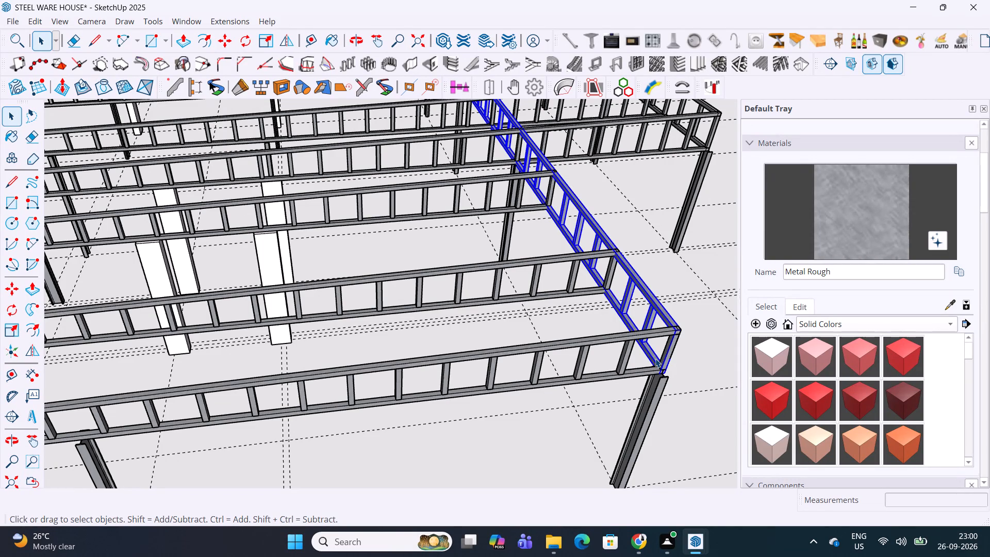
{"action": "scroll", "coordinate": [673, 375], "scroll_direction": "up", "scroll_amount": 6}
{"action": "key", "text": "m"}
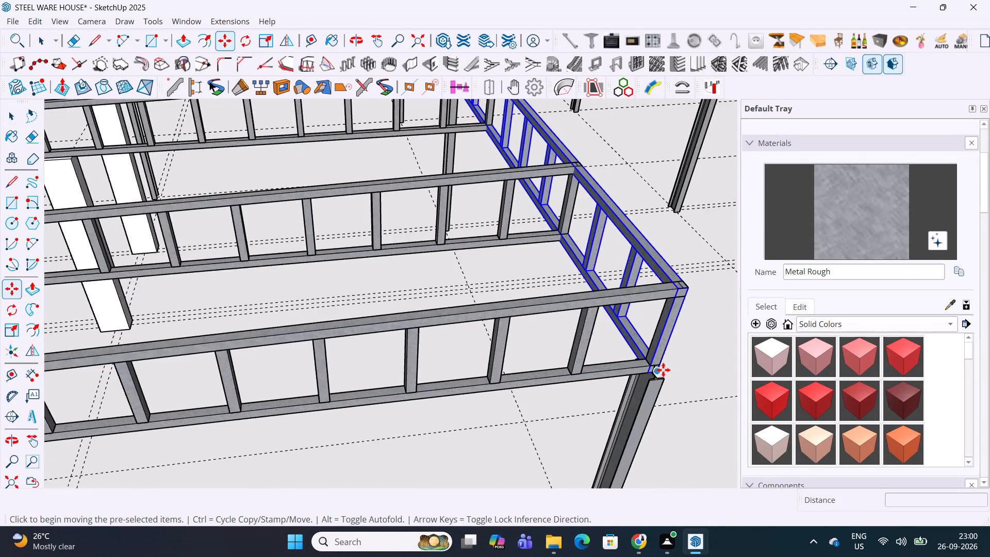
{"action": "scroll", "coordinate": [663, 370], "scroll_direction": "up", "scroll_amount": 3}
{"action": "left_click", "coordinate": [648, 376]}
{"action": "scroll", "coordinate": [648, 376], "scroll_direction": "down", "scroll_amount": 2}
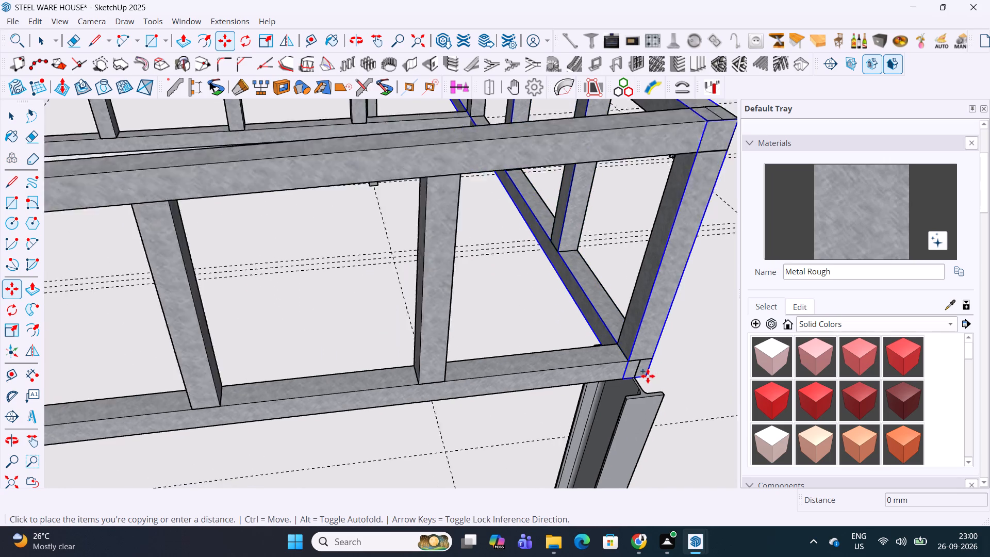
{"action": "scroll", "coordinate": [648, 376], "scroll_direction": "down", "scroll_amount": 18}
{"action": "scroll", "coordinate": [648, 376], "scroll_direction": "down", "scroll_amount": 7}
{"action": "middle_click_drag", "start_coordinate": [361, 402], "coordinate": [538, 407], "text": "shift"}
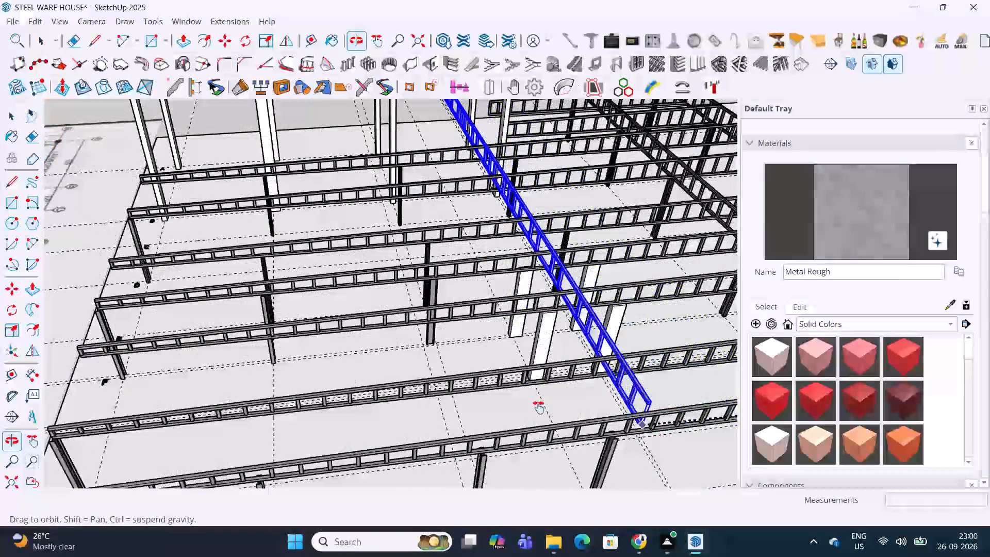
{"action": "middle_click_drag", "start_coordinate": [538, 407], "coordinate": [520, 402], "text": "shift"}
{"action": "scroll", "coordinate": [395, 438], "scroll_direction": "up", "scroll_amount": 15}
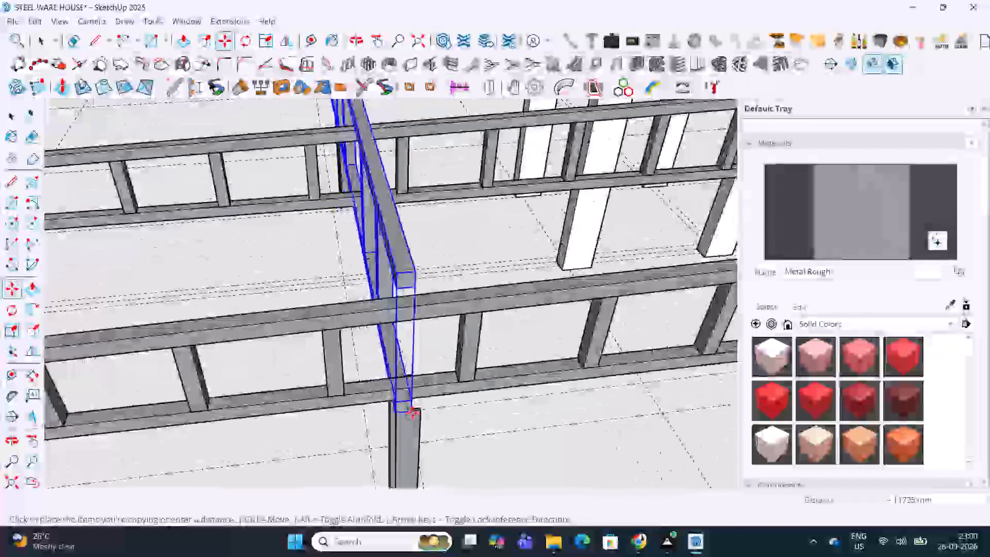
{"action": "scroll", "coordinate": [412, 413], "scroll_direction": "up", "scroll_amount": 10}
{"action": "left_click", "coordinate": [423, 408]}
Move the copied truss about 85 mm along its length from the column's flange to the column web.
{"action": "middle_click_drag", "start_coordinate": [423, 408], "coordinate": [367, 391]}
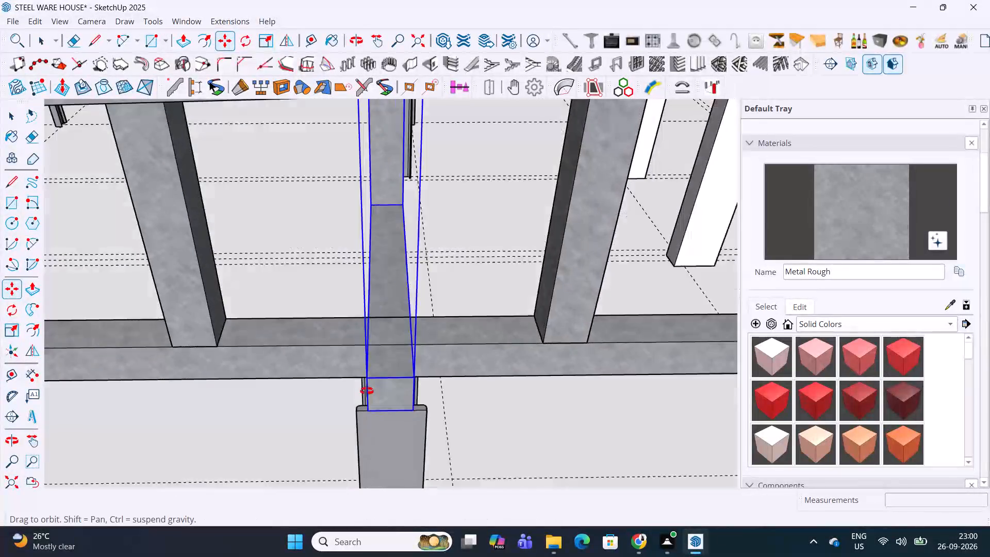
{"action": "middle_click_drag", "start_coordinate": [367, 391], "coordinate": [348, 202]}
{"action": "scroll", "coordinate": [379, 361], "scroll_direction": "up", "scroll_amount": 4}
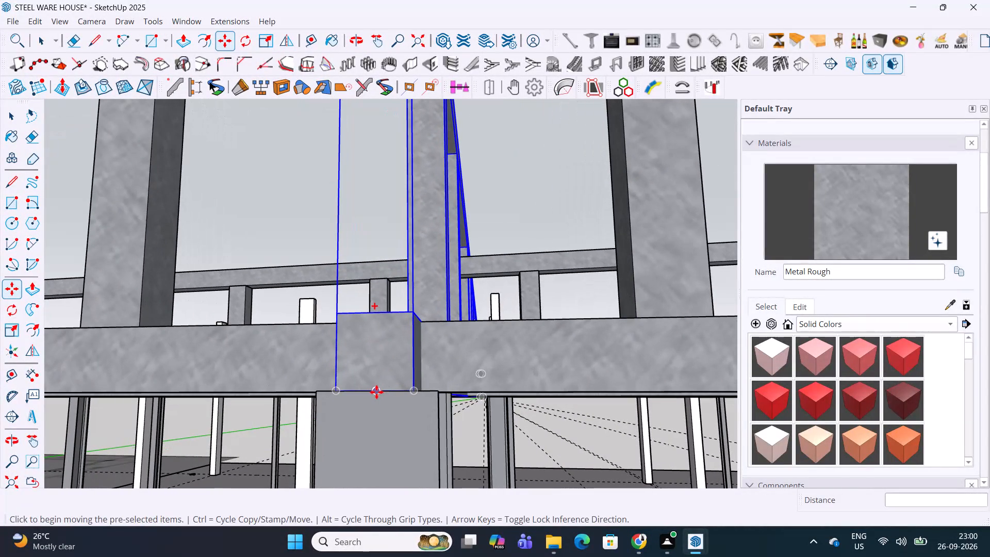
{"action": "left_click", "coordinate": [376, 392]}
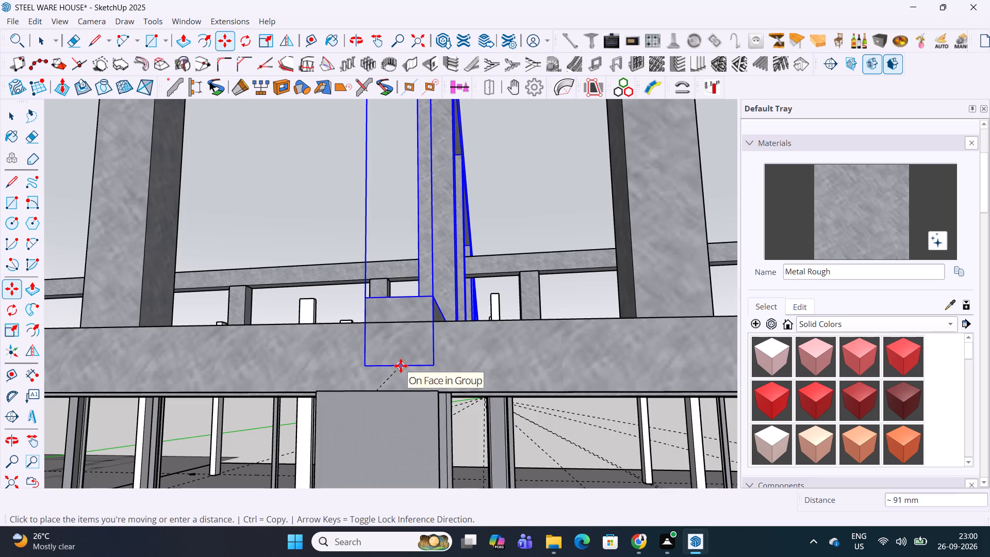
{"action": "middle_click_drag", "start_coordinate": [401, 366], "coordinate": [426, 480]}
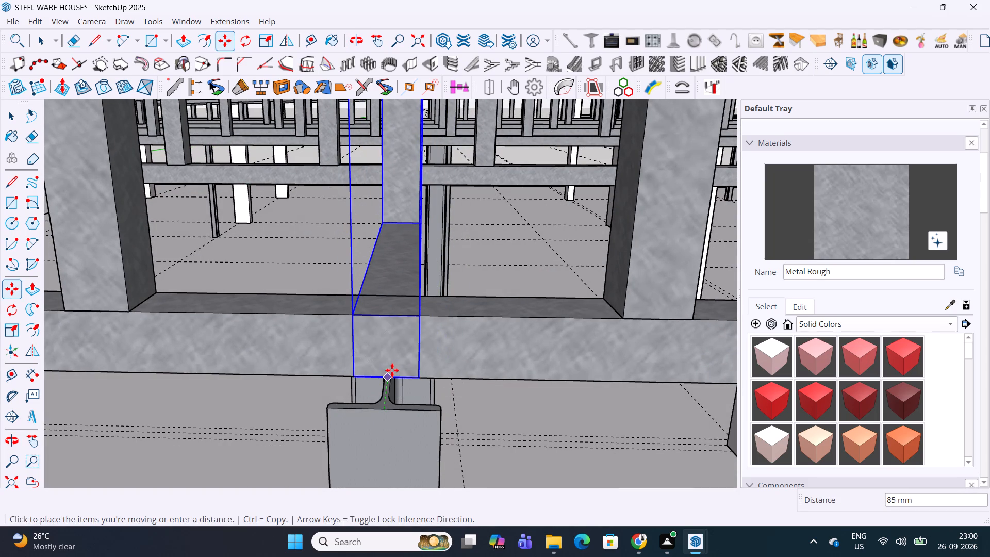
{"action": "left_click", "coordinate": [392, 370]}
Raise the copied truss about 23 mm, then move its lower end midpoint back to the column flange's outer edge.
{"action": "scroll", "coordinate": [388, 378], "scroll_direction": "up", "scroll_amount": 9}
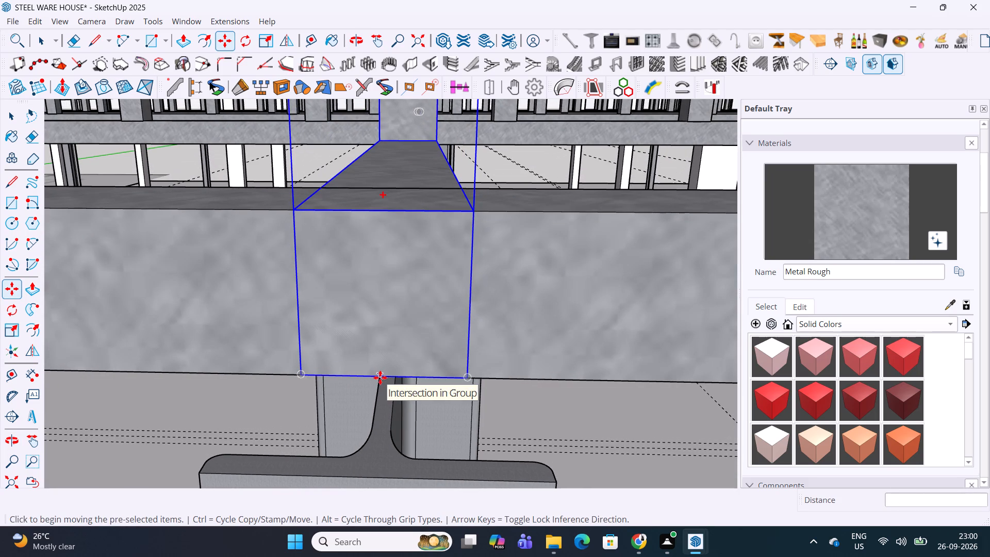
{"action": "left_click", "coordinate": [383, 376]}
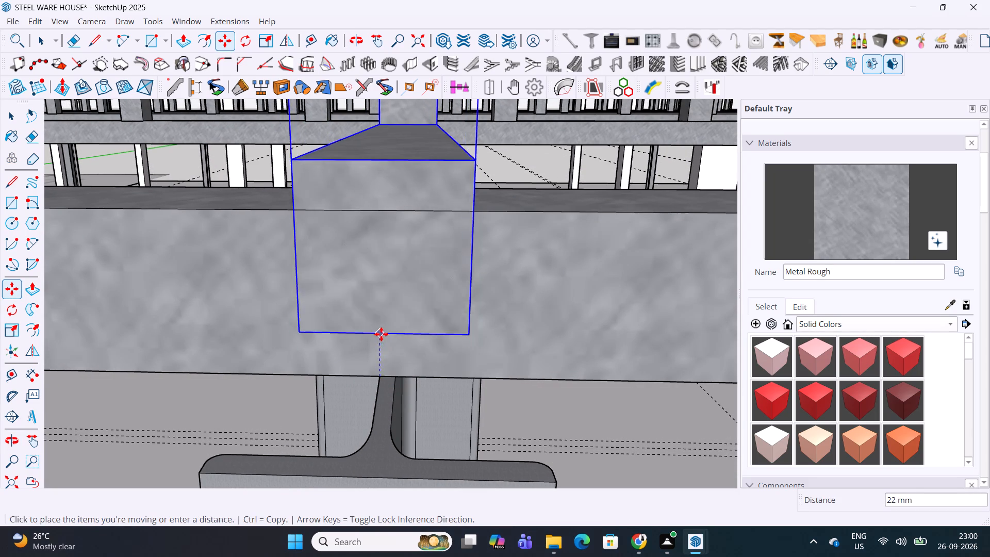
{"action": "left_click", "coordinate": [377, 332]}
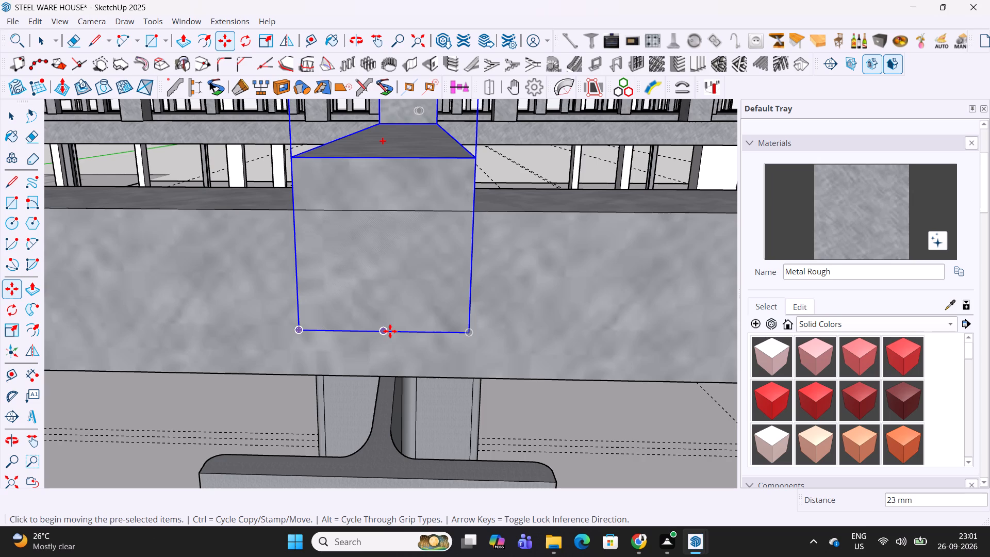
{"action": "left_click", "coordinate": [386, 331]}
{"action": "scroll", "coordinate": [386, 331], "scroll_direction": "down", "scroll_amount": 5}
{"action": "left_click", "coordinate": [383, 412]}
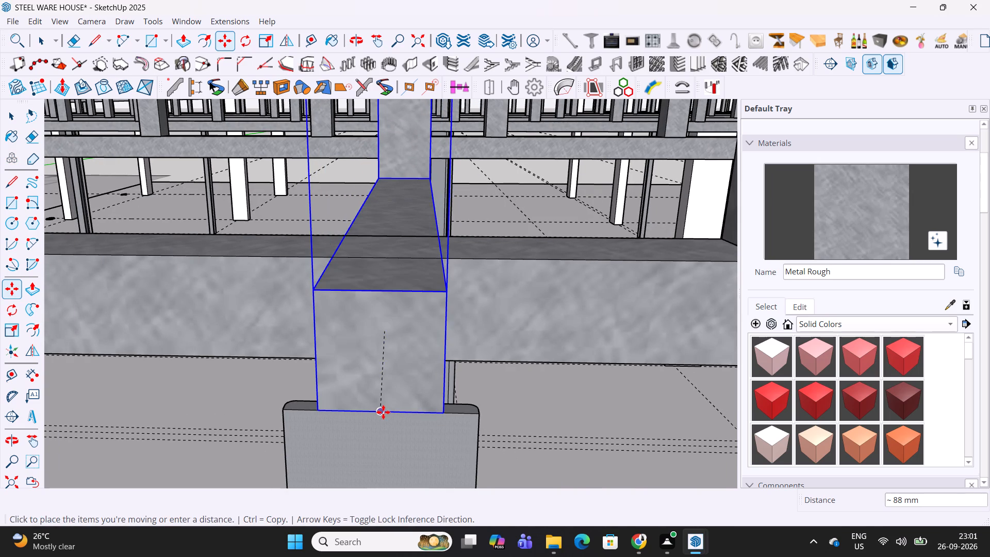
Move the copied truss 85 mm inward from the flange so its end meets the web at the crossing truss's outer face.
{"action": "scroll", "coordinate": [383, 412], "scroll_direction": "down", "scroll_amount": 11}
{"action": "middle_click_drag", "start_coordinate": [463, 379], "coordinate": [242, 467]}
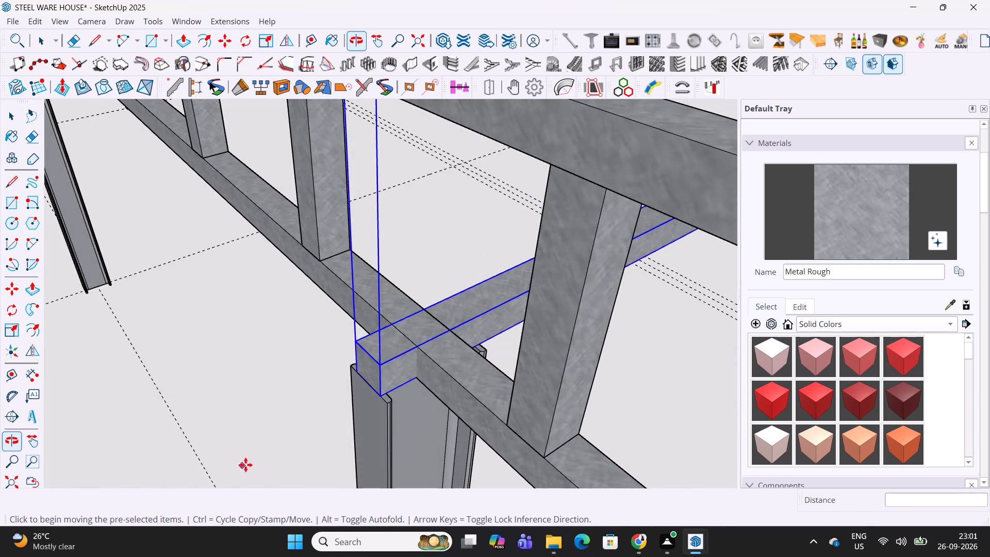
{"action": "scroll", "coordinate": [344, 323], "scroll_direction": "down", "scroll_amount": 20}
{"action": "scroll", "coordinate": [476, 448], "scroll_direction": "up", "scroll_amount": 2}
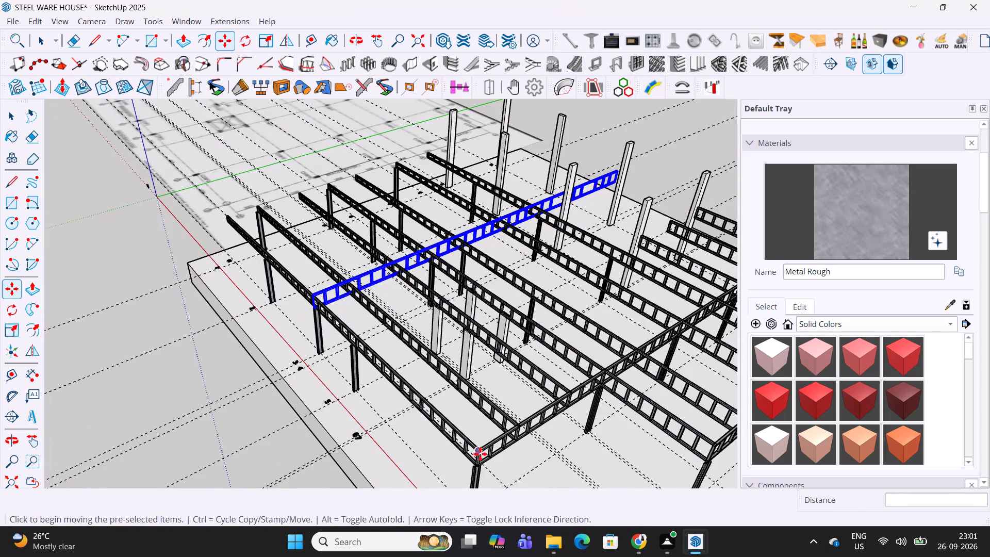
{"action": "scroll", "coordinate": [480, 454], "scroll_direction": "up", "scroll_amount": 3}
{"action": "scroll", "coordinate": [261, 251], "scroll_direction": "up", "scroll_amount": 18}
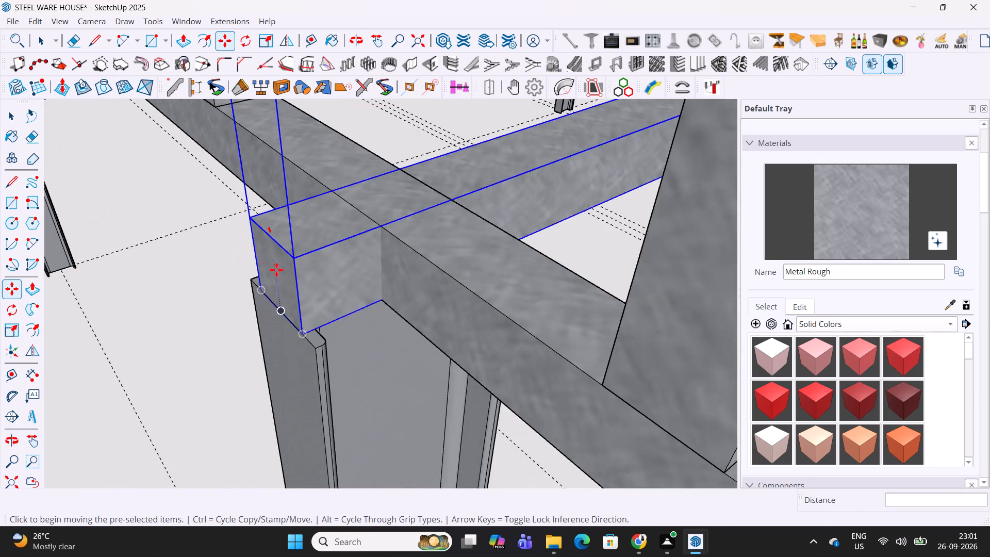
{"action": "left_click", "coordinate": [278, 308]}
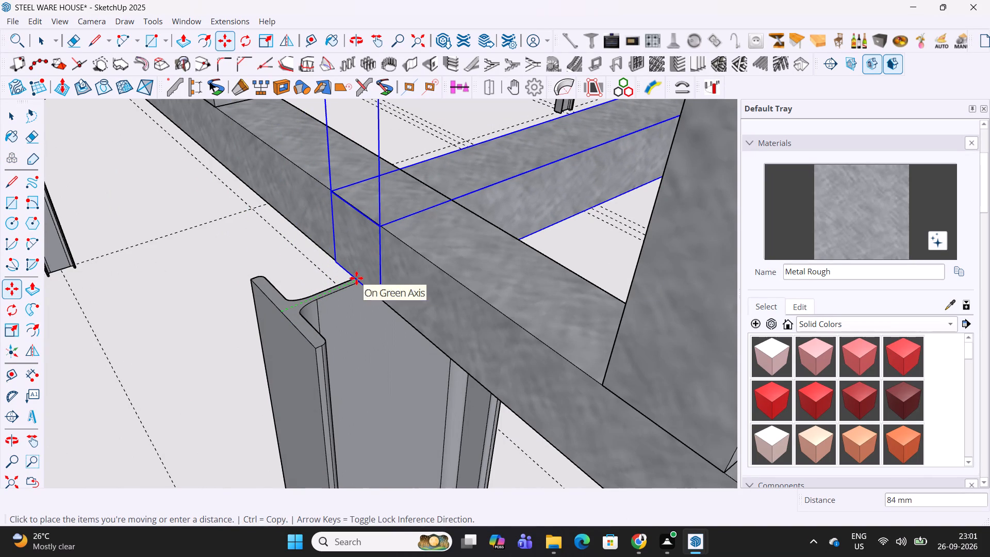
{"action": "scroll", "coordinate": [358, 276], "scroll_direction": "up", "scroll_amount": 10}
{"action": "left_click", "coordinate": [356, 284]}
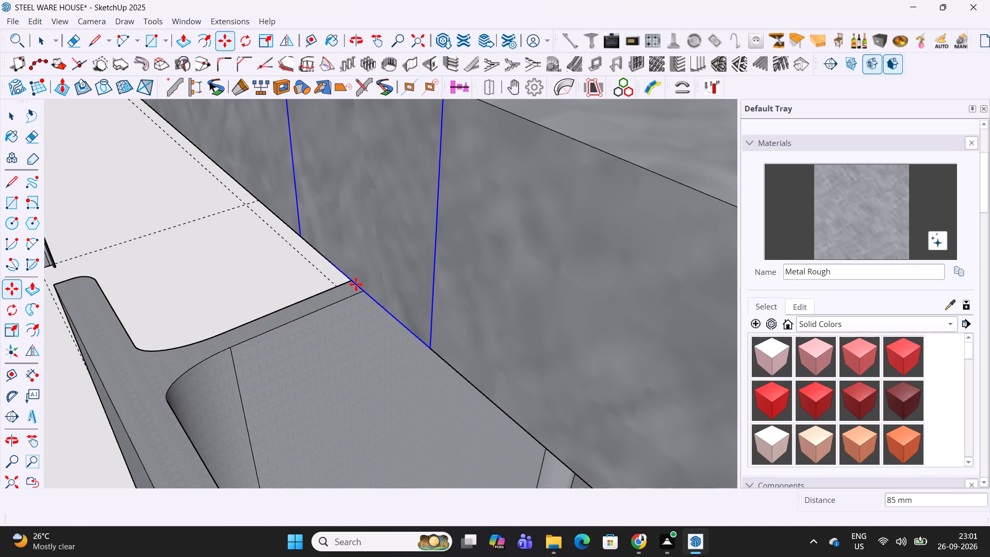
Examine from several angles how the copied truss crosses the other roof trusses and lines up with the columns.
{"action": "scroll", "coordinate": [356, 285], "scroll_direction": "down", "scroll_amount": 16}
{"action": "scroll", "coordinate": [346, 295], "scroll_direction": "down", "scroll_amount": 16}
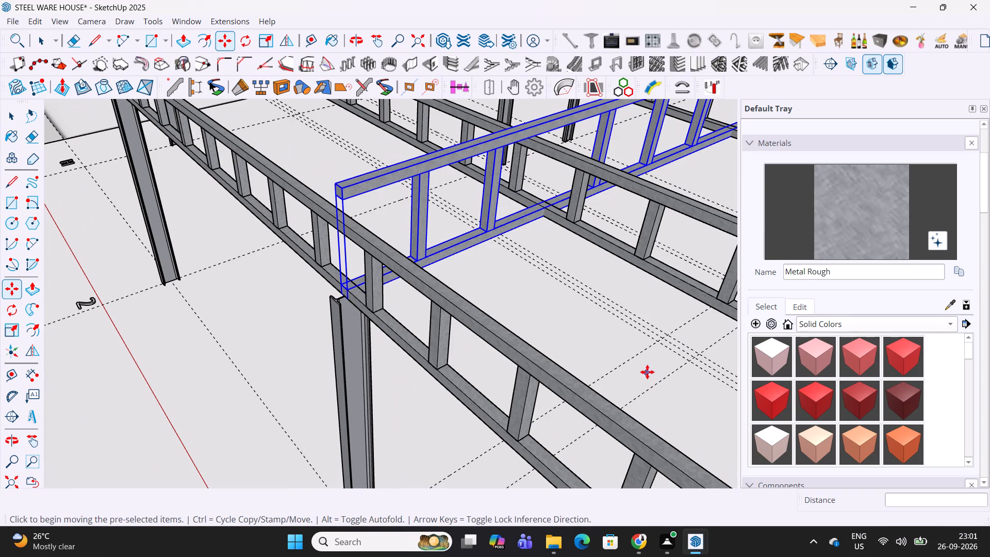
{"action": "scroll", "coordinate": [375, 256], "scroll_direction": "down", "scroll_amount": 6}
{"action": "scroll", "coordinate": [310, 253], "scroll_direction": "down", "scroll_amount": 5}
{"action": "middle_click_drag", "start_coordinate": [447, 179], "coordinate": [317, 288]}
{"action": "scroll", "coordinate": [393, 269], "scroll_direction": "down", "scroll_amount": 4}
{"action": "middle_click_drag", "start_coordinate": [502, 271], "coordinate": [469, 203]}
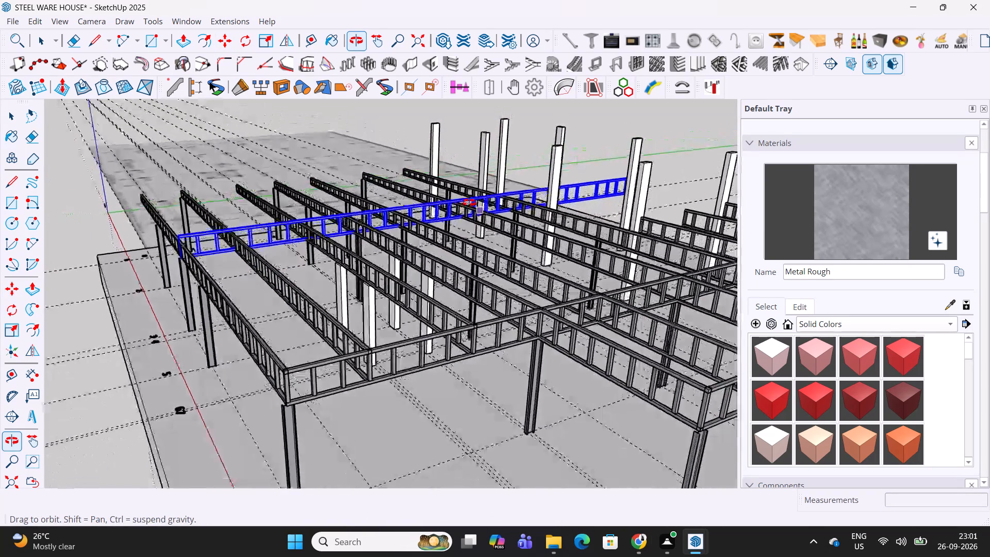
{"action": "middle_click_drag", "start_coordinate": [469, 203], "coordinate": [570, 232]}
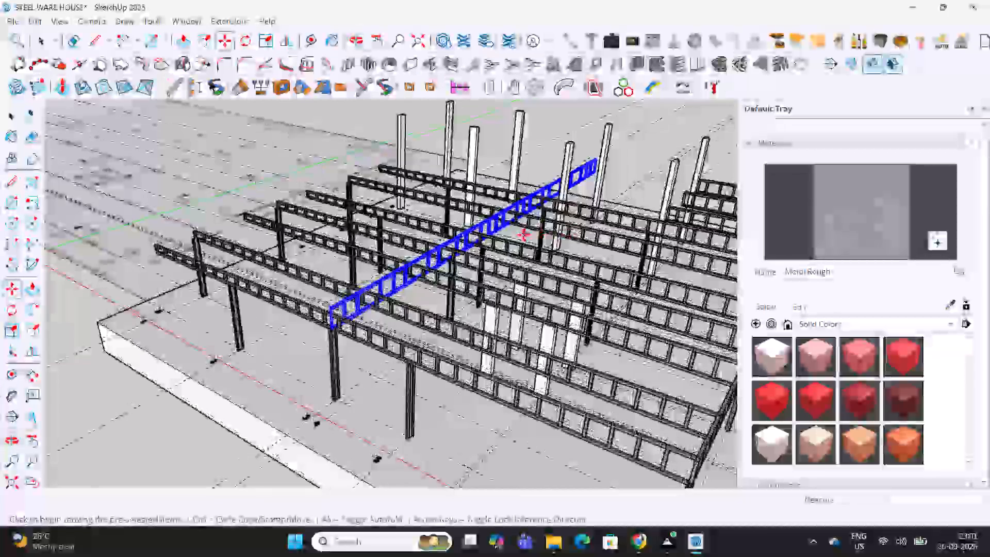
{"action": "middle_click_drag", "start_coordinate": [523, 235], "coordinate": [523, 288], "text": "shift"}
{"action": "scroll", "coordinate": [503, 301], "scroll_direction": "up", "scroll_amount": 4}
{"action": "middle_click_drag", "start_coordinate": [502, 305], "coordinate": [517, 284]}
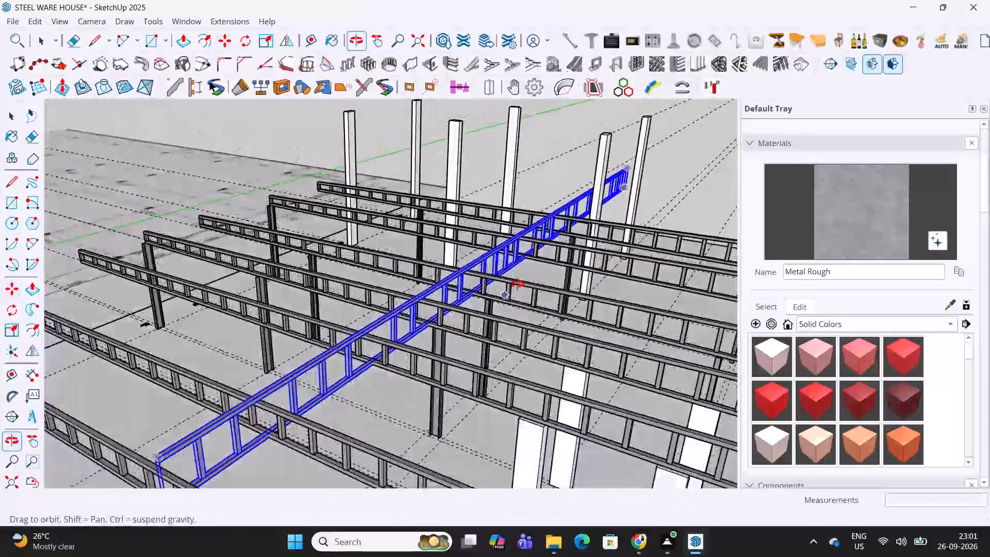
{"action": "middle_click_drag", "start_coordinate": [517, 284], "coordinate": [538, 270]}
Open the copied truss for editing and move its top chord down about 257 mm, level with the crossing truss's top chord.
{"action": "key", "text": "space"}
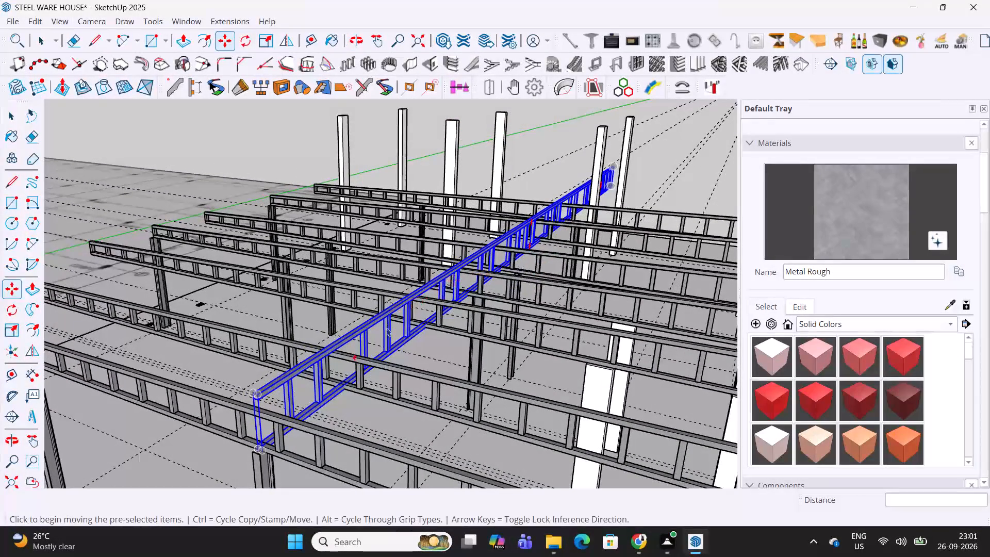
{"action": "left_click", "coordinate": [387, 330]}
{"action": "left_click", "coordinate": [387, 330]}
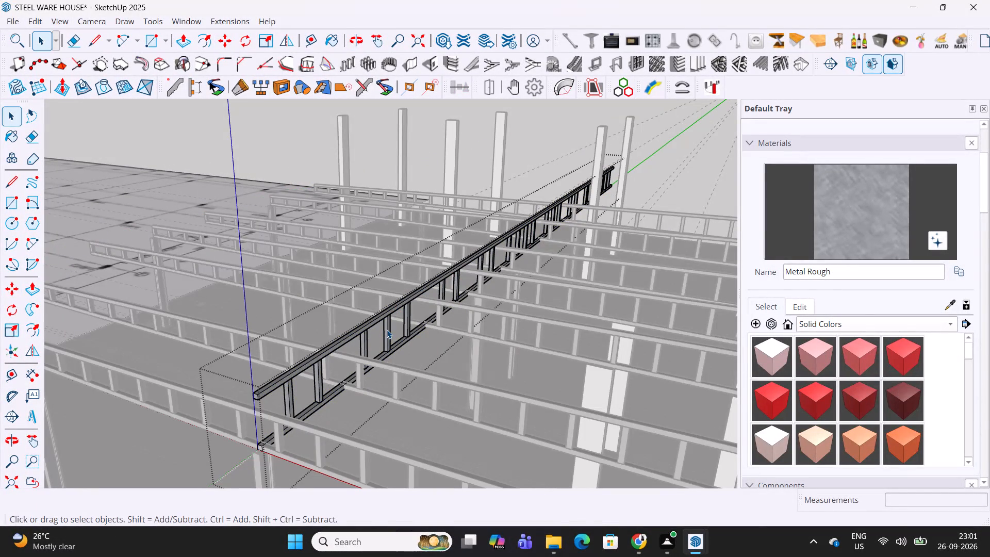
{"action": "scroll", "coordinate": [387, 330], "scroll_direction": "up", "scroll_amount": 1}
{"action": "middle_click_drag", "start_coordinate": [387, 330], "coordinate": [433, 288]}
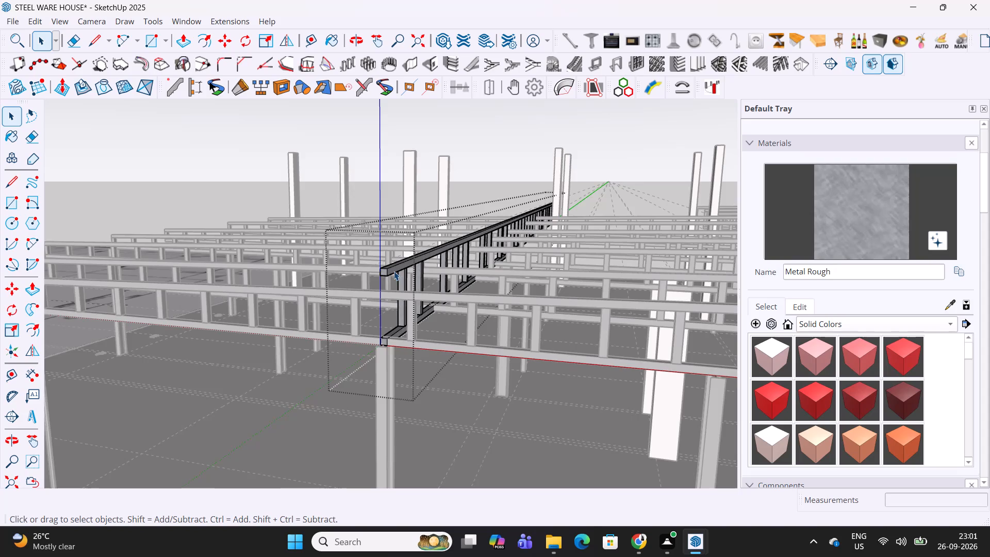
{"action": "scroll", "coordinate": [385, 265], "scroll_direction": "up", "scroll_amount": 4}
{"action": "left_click", "coordinate": [385, 276]}
{"action": "scroll", "coordinate": [385, 276], "scroll_direction": "up", "scroll_amount": 4}
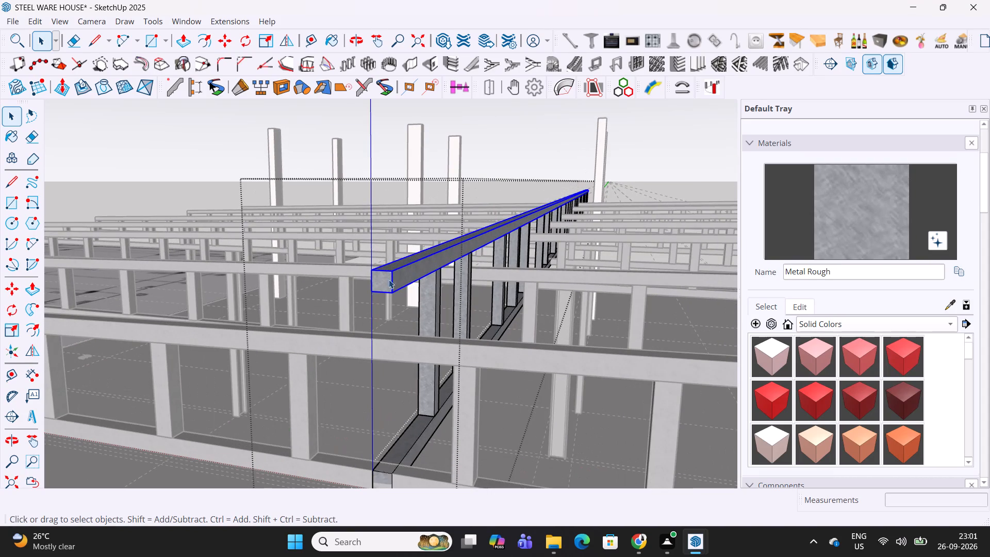
{"action": "key", "text": "m"}
{"action": "left_click", "coordinate": [392, 273]}
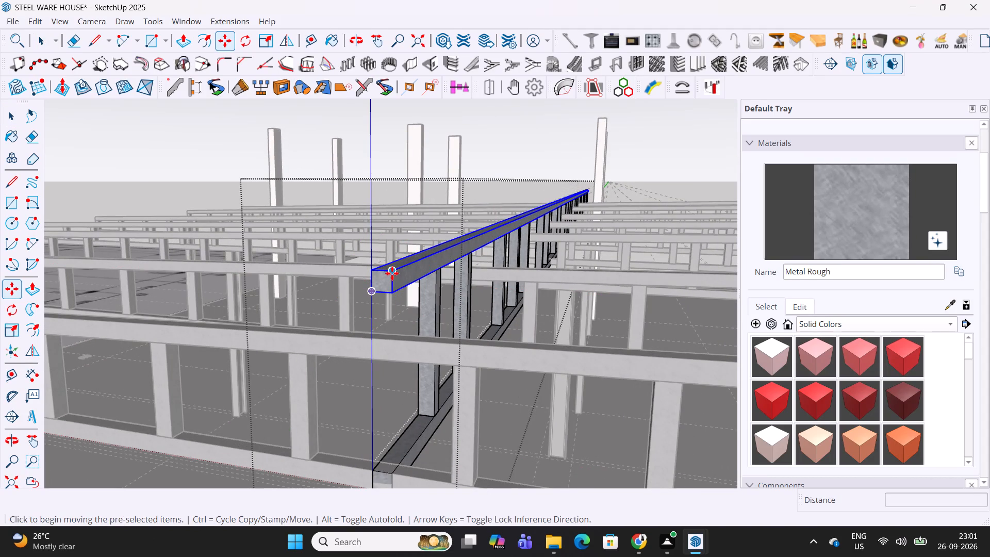
{"action": "left_click", "coordinate": [395, 342]}
Scale the copied truss's vertical posts down in height so their tops meet the underside of the lowered top chord.
{"action": "scroll", "coordinate": [375, 347], "scroll_direction": "up", "scroll_amount": 11}
{"action": "scroll", "coordinate": [455, 278], "scroll_direction": "down", "scroll_amount": 6}
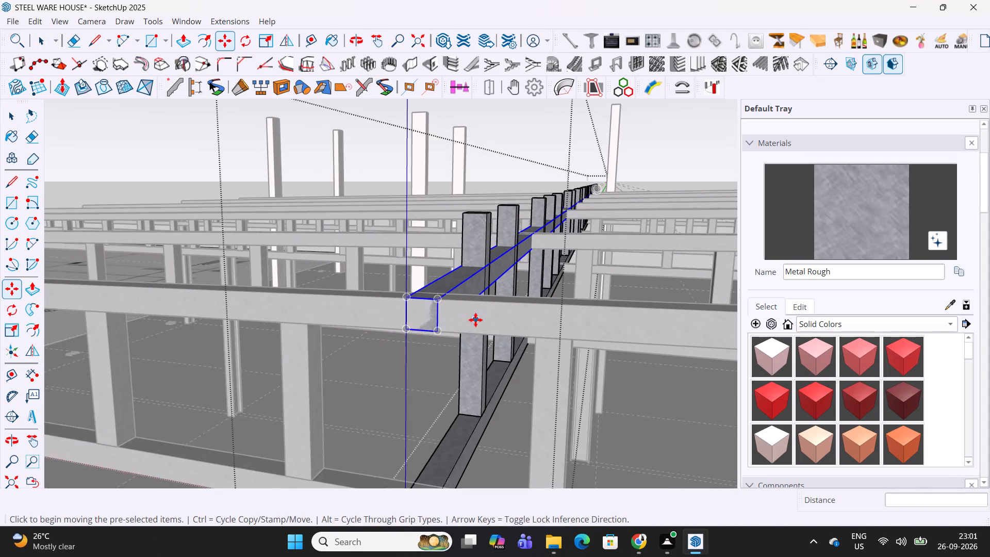
{"action": "middle_click_drag", "start_coordinate": [475, 320], "coordinate": [570, 239]}
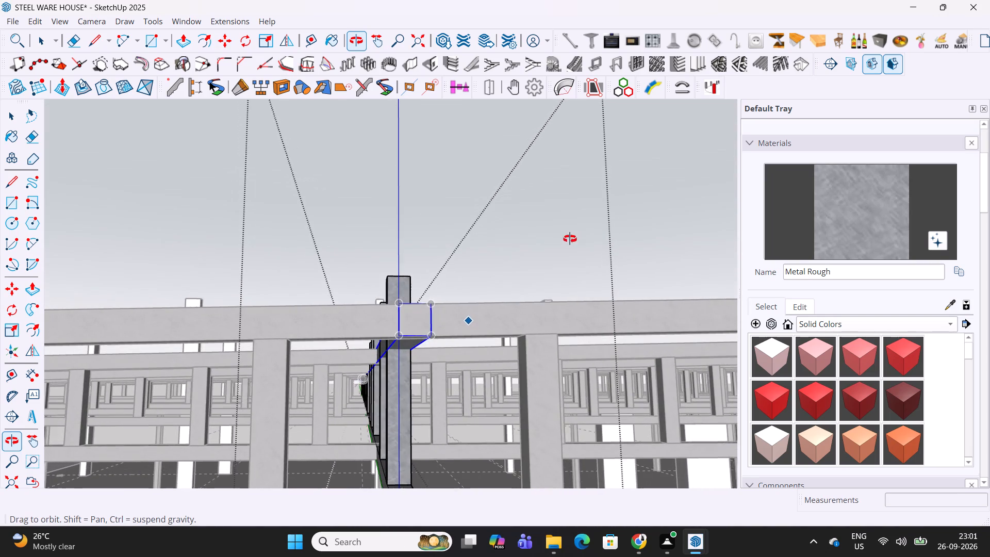
{"action": "middle_click_drag", "start_coordinate": [570, 239], "coordinate": [569, 239]}
{"action": "key", "text": "space"}
{"action": "left_click_drag", "start_coordinate": [438, 380], "coordinate": [361, 396]}
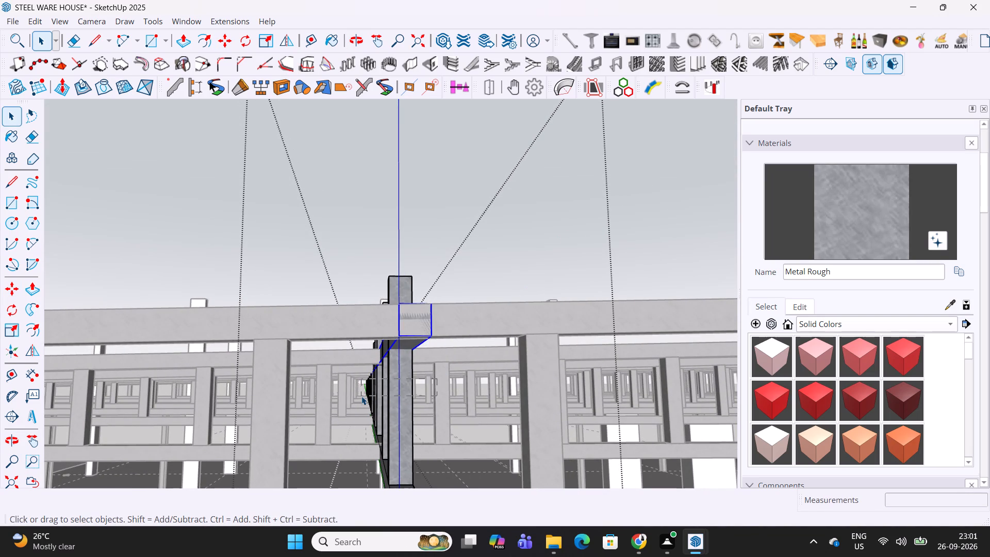
{"action": "left_click_drag", "start_coordinate": [361, 396], "coordinate": [357, 401]}
{"action": "scroll", "coordinate": [390, 361], "scroll_direction": "down", "scroll_amount": 4}
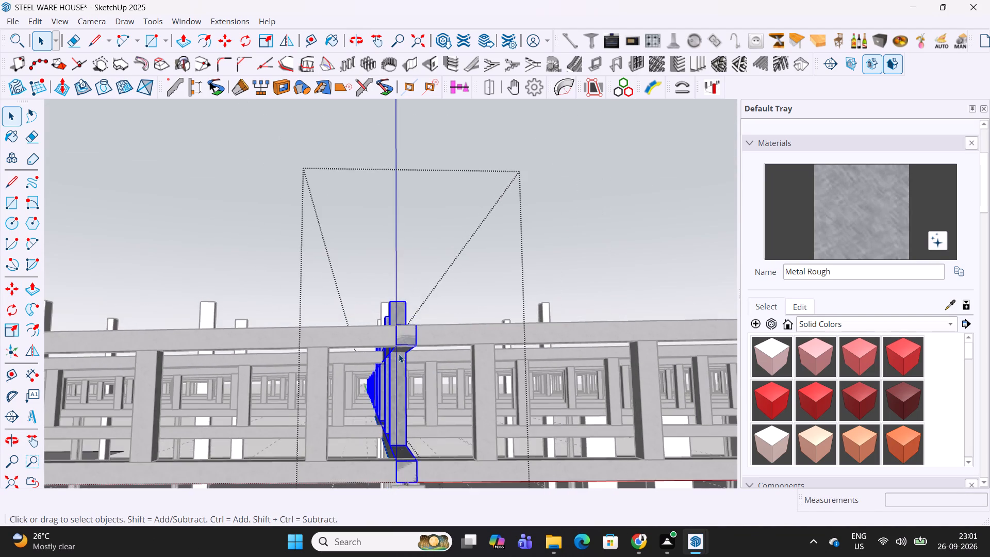
{"action": "middle_click_drag", "start_coordinate": [421, 340], "coordinate": [253, 412]}
{"action": "scroll", "coordinate": [485, 327], "scroll_direction": "down", "scroll_amount": 5}
{"action": "middle_click_drag", "start_coordinate": [583, 307], "coordinate": [322, 322]}
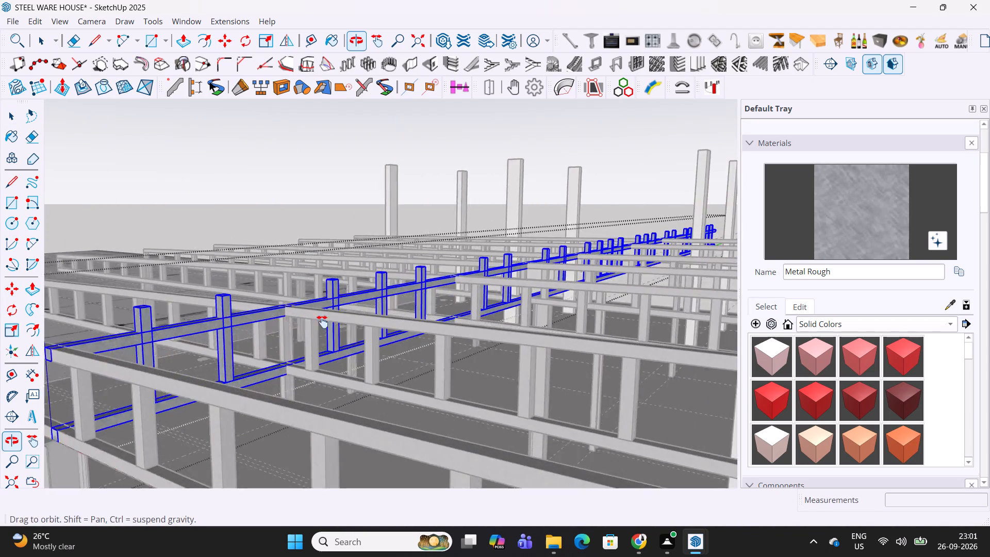
{"action": "middle_click_drag", "start_coordinate": [322, 322], "coordinate": [474, 326]}
{"action": "scroll", "coordinate": [382, 347], "scroll_direction": "up", "scroll_amount": 1}
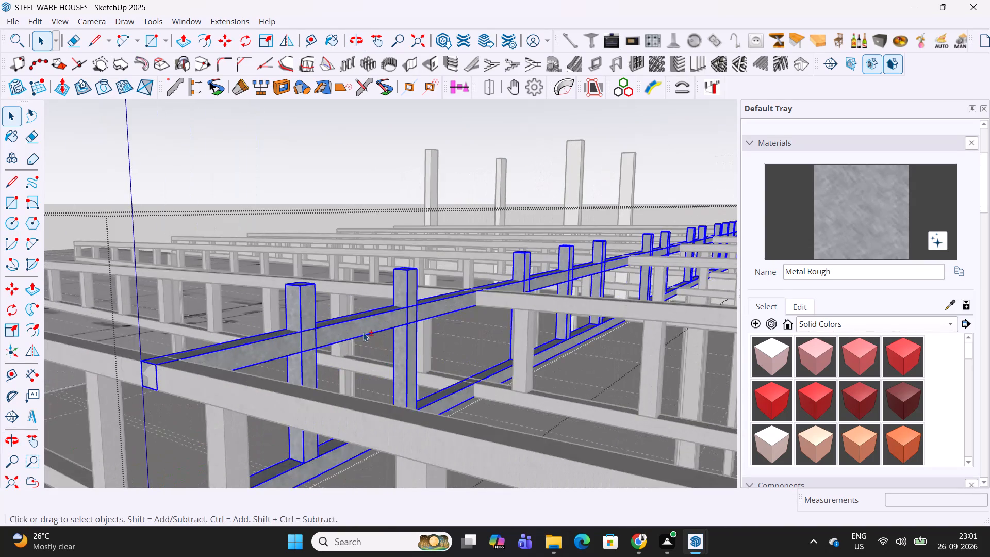
{"action": "left_click", "coordinate": [360, 330], "text": "shift"}
{"action": "left_click", "coordinate": [331, 453], "text": "shift"}
{"action": "key", "text": "s"}
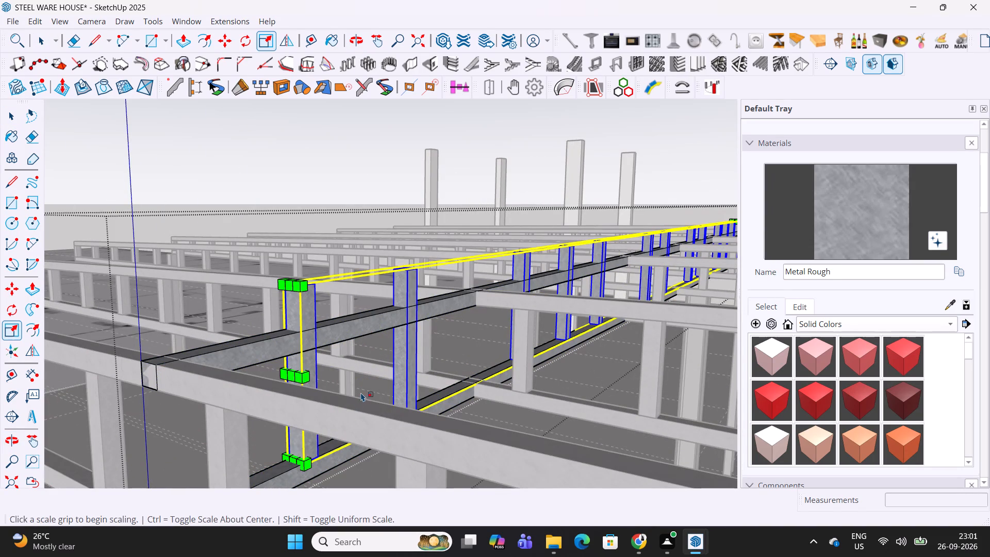
{"action": "middle_click_drag", "start_coordinate": [652, 283], "coordinate": [509, 386], "text": "shift"}
{"action": "scroll", "coordinate": [663, 288], "scroll_direction": "up", "scroll_amount": 5}
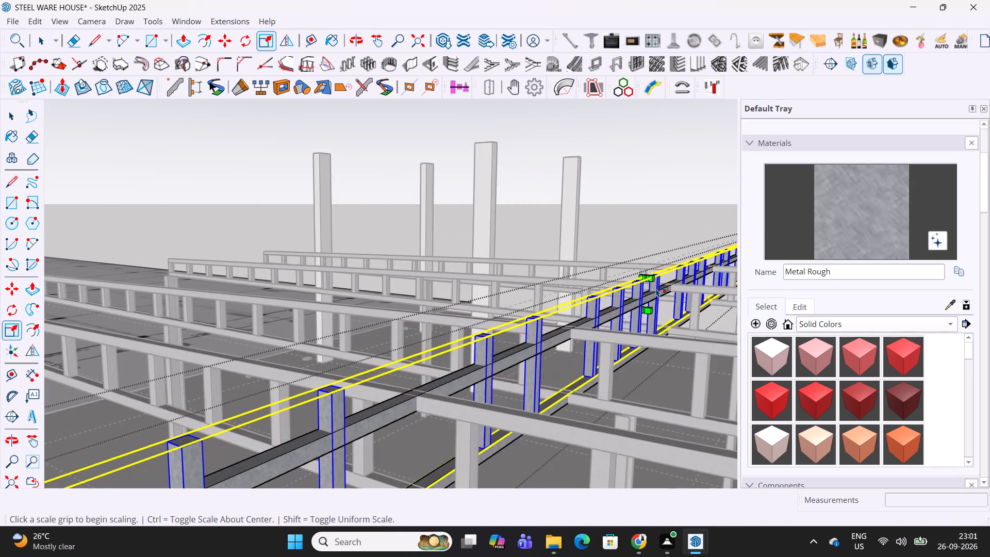
{"action": "scroll", "coordinate": [656, 288], "scroll_direction": "up", "scroll_amount": 9}
{"action": "left_click", "coordinate": [647, 269]}
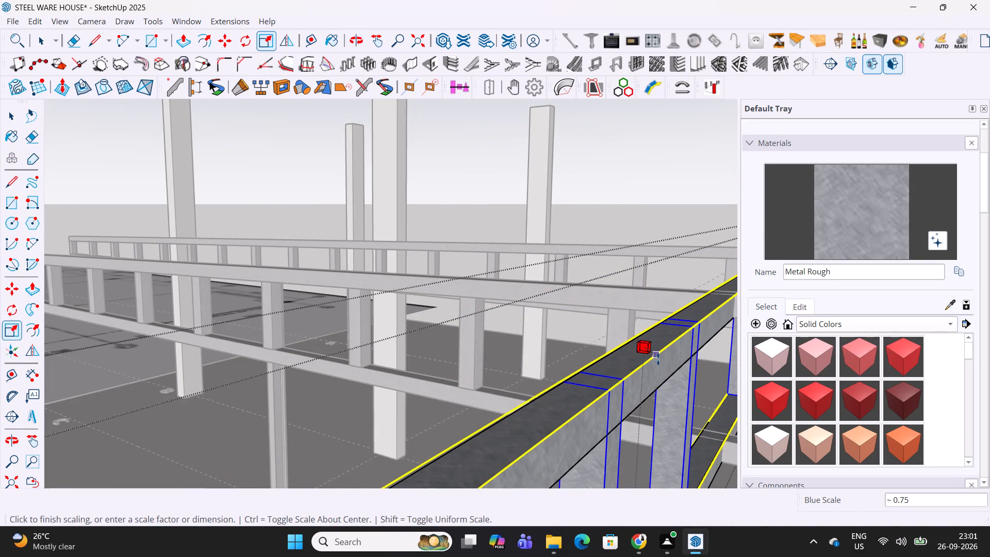
{"action": "left_click", "coordinate": [659, 384]}
Examine the copied truss from several angles, checking its shortened posts and chords along its length against the crossing trusses.
{"action": "scroll", "coordinate": [562, 304], "scroll_direction": "down", "scroll_amount": 12}
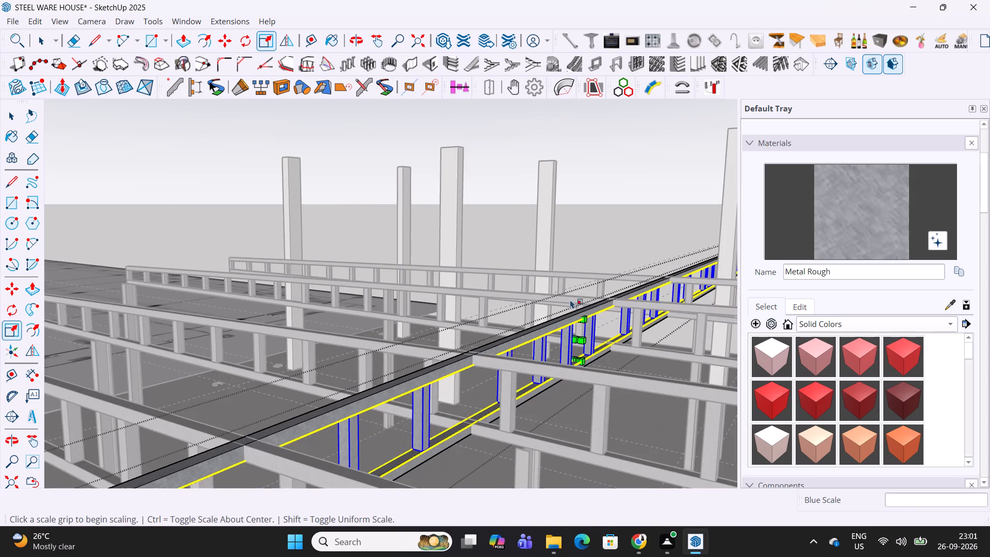
{"action": "middle_click_drag", "start_coordinate": [652, 299], "coordinate": [630, 301]}
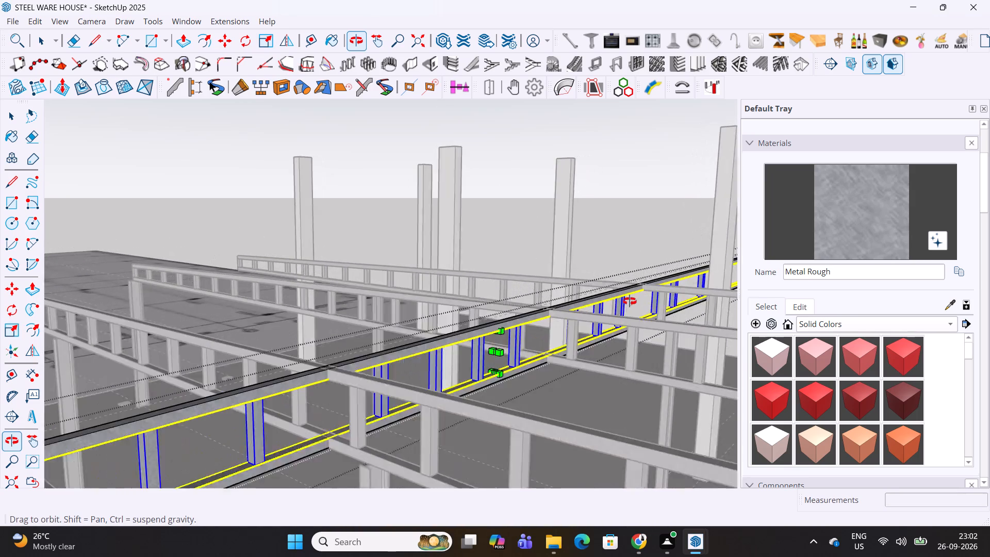
{"action": "middle_click_drag", "start_coordinate": [630, 301], "coordinate": [693, 291]}
{"action": "scroll", "coordinate": [494, 265], "scroll_direction": "down", "scroll_amount": 6}
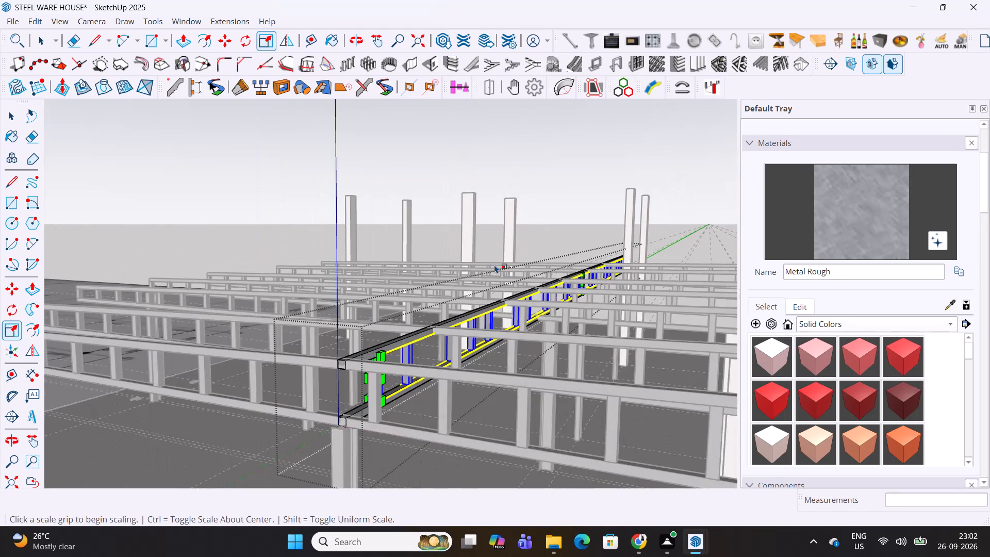
{"action": "scroll", "coordinate": [494, 288], "scroll_direction": "down", "scroll_amount": 1}
{"action": "middle_click_drag", "start_coordinate": [499, 321], "coordinate": [368, 353]}
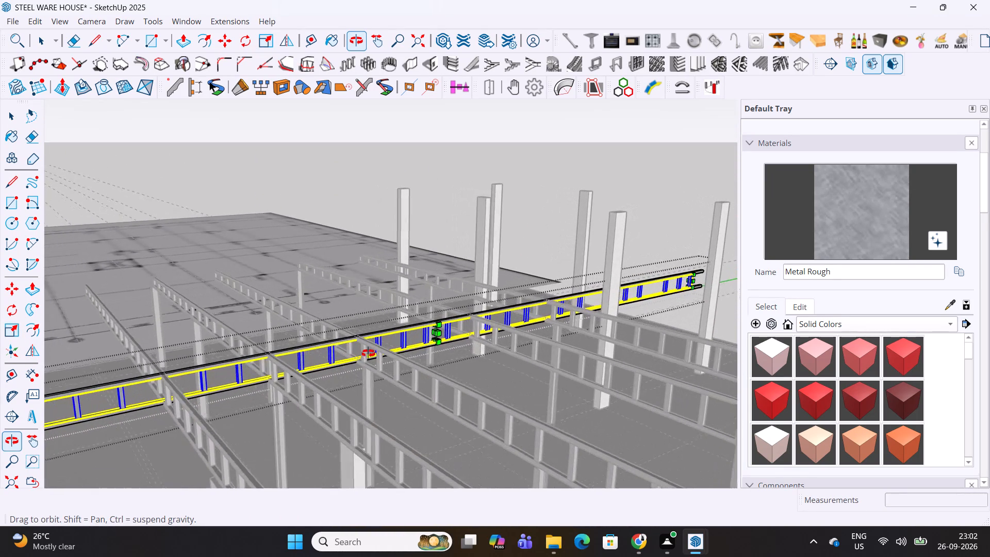
{"action": "middle_click_drag", "start_coordinate": [368, 353], "coordinate": [348, 353]}
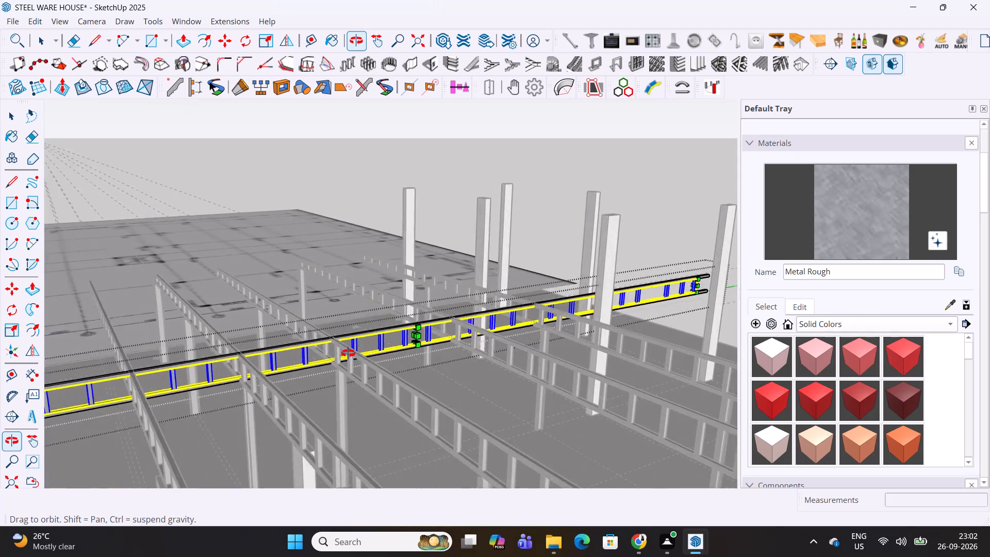
{"action": "middle_click_drag", "start_coordinate": [348, 353], "coordinate": [277, 373]}
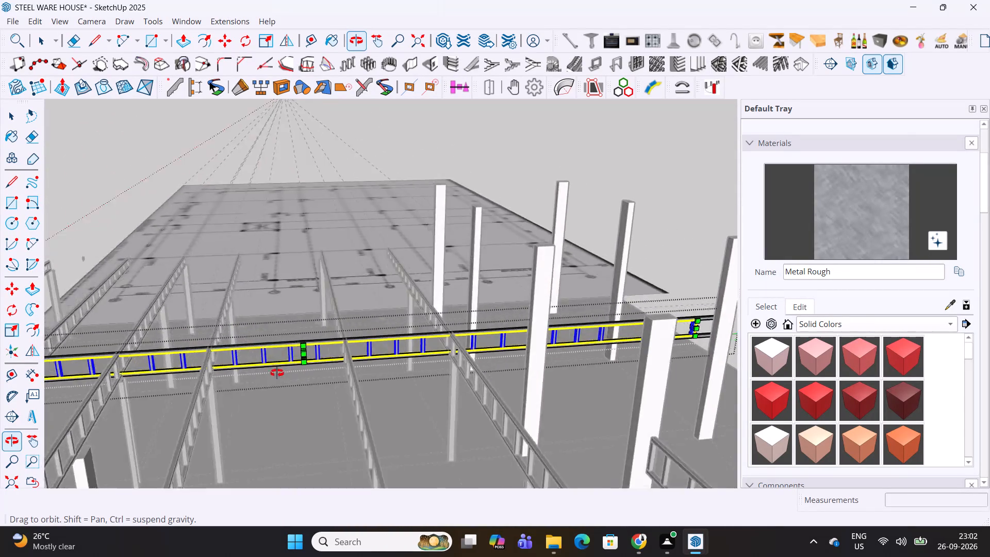
{"action": "middle_click_drag", "start_coordinate": [277, 373], "coordinate": [551, 401]}
{"action": "middle_click_drag", "start_coordinate": [554, 403], "coordinate": [457, 313], "text": "shift"}
{"action": "scroll", "coordinate": [474, 313], "scroll_direction": "up", "scroll_amount": 6}
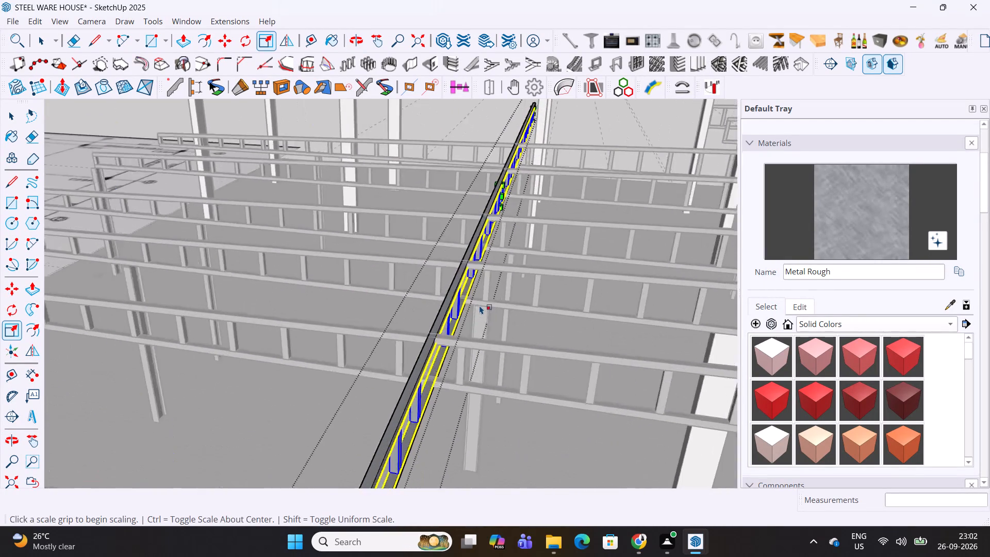
{"action": "scroll", "coordinate": [480, 305], "scroll_direction": "up", "scroll_amount": 11}
{"action": "middle_click_drag", "start_coordinate": [476, 300], "coordinate": [508, 203]}
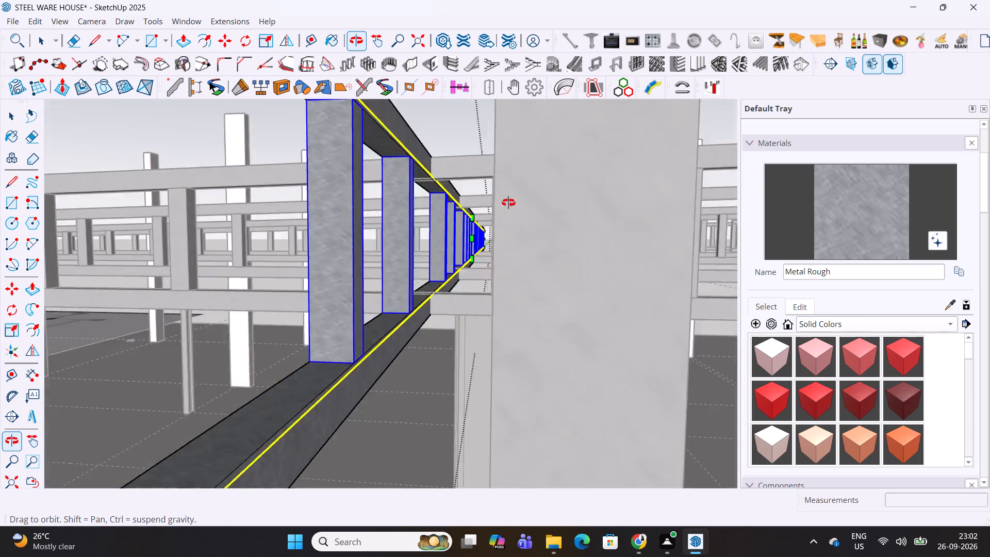
{"action": "middle_click_drag", "start_coordinate": [508, 203], "coordinate": [500, 358]}
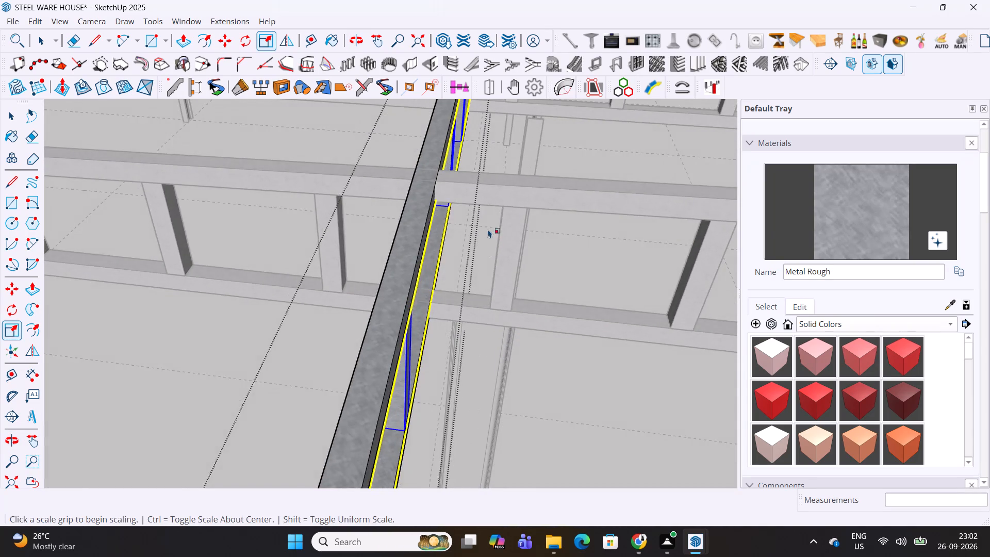
{"action": "scroll", "coordinate": [488, 229], "scroll_direction": "down", "scroll_amount": 8}
{"action": "middle_click_drag", "start_coordinate": [478, 358], "coordinate": [559, 309]}
{"action": "middle_click_drag", "start_coordinate": [614, 324], "coordinate": [501, 333], "text": "shift"}
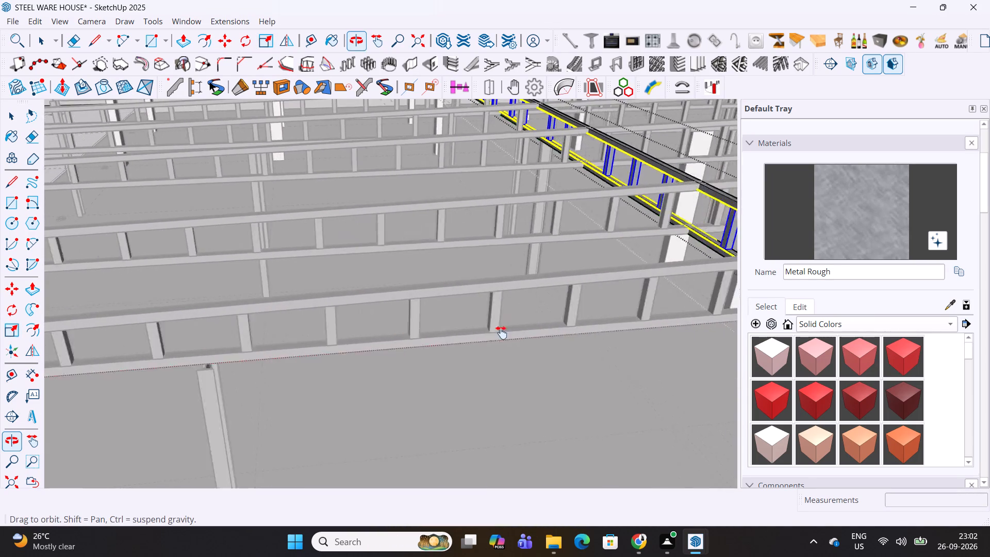
{"action": "middle_click_drag", "start_coordinate": [501, 333], "coordinate": [285, 364], "text": "shift"}
{"action": "middle_click_drag", "start_coordinate": [482, 359], "coordinate": [424, 361]}
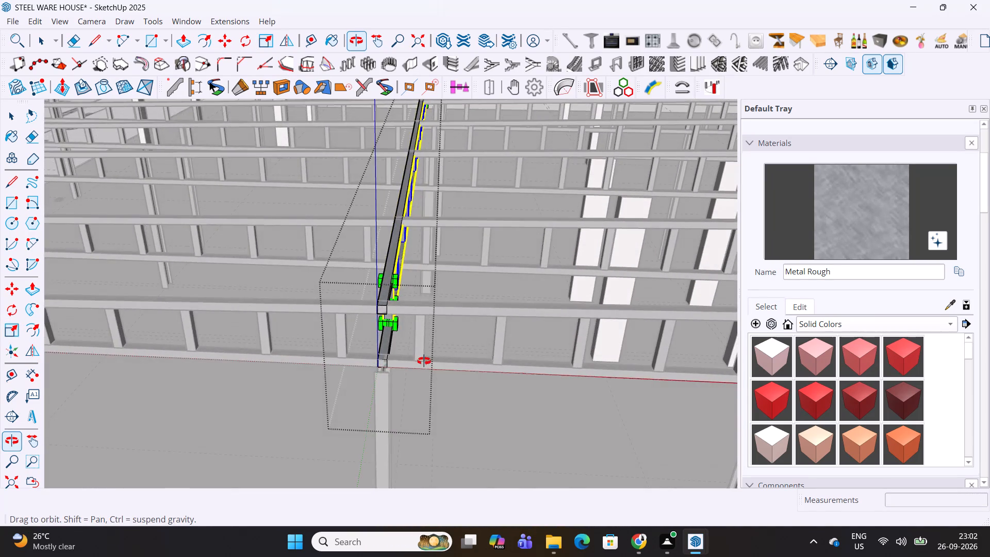
{"action": "middle_click_drag", "start_coordinate": [424, 361], "coordinate": [305, 414]}
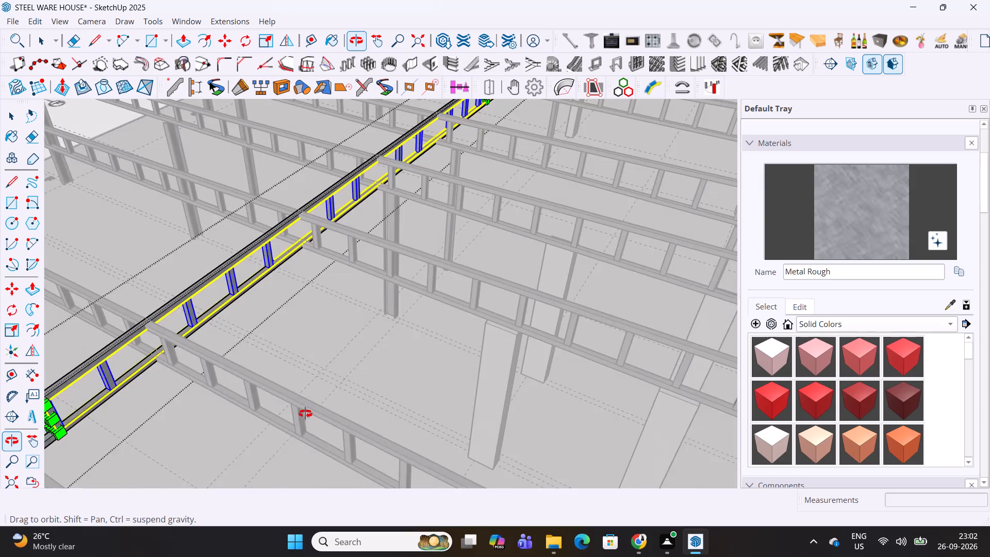
{"action": "middle_click_drag", "start_coordinate": [305, 414], "coordinate": [415, 368]}
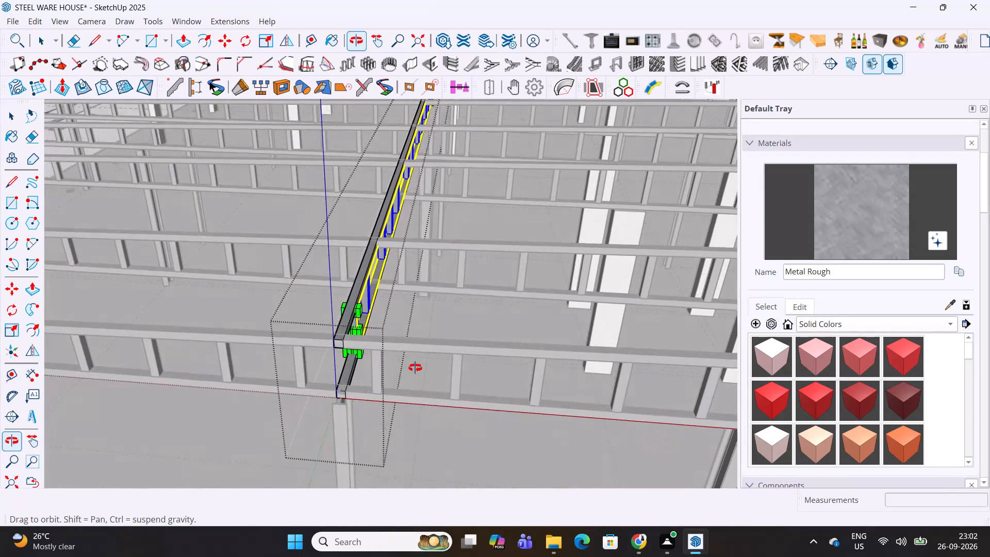
{"action": "middle_click_drag", "start_coordinate": [415, 368], "coordinate": [439, 375]}
{"action": "scroll", "coordinate": [484, 243], "scroll_direction": "down", "scroll_amount": 13}
Examine the anchor bolt layout plan around the C1/BP1 and C2/BP2 column positions and the lift cutout.
{"action": "middle_click_drag", "start_coordinate": [245, 277], "coordinate": [703, 304], "text": "shift"}
{"action": "middle_click_drag", "start_coordinate": [399, 304], "coordinate": [400, 384]}
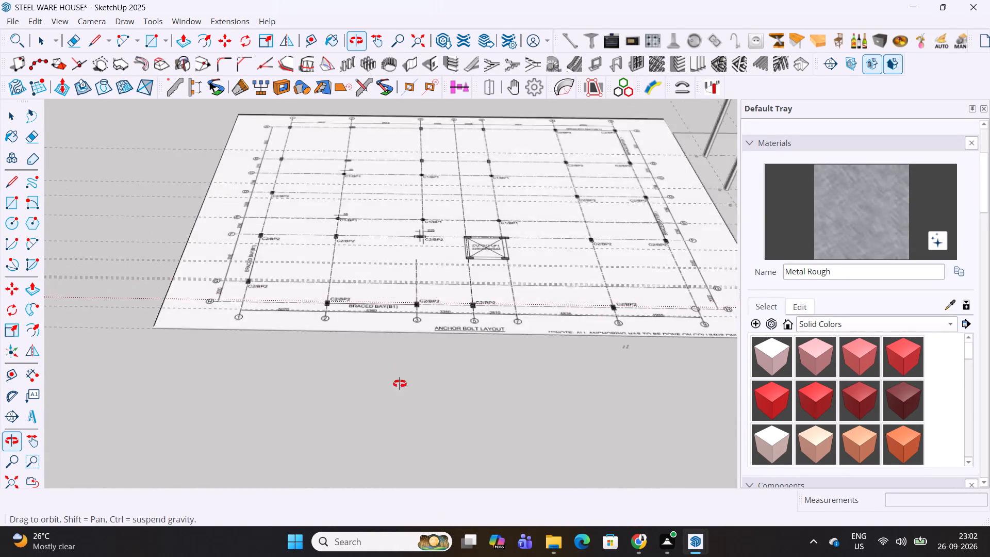
{"action": "middle_click_drag", "start_coordinate": [400, 384], "coordinate": [403, 412]}
{"action": "scroll", "coordinate": [431, 281], "scroll_direction": "up", "scroll_amount": 5}
{"action": "middle_click_drag", "start_coordinate": [423, 264], "coordinate": [401, 371]}
{"action": "scroll", "coordinate": [389, 301], "scroll_direction": "up", "scroll_amount": 4}
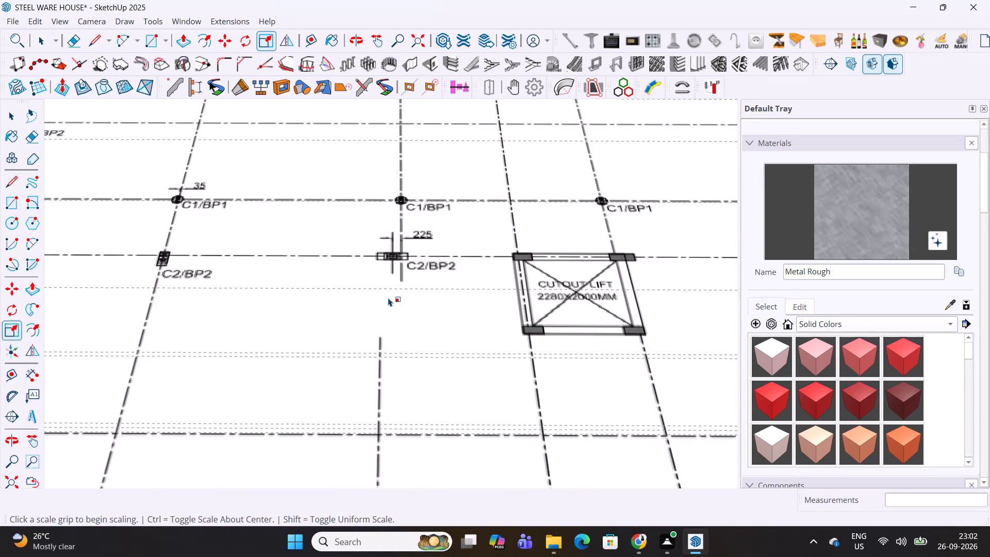
{"action": "scroll", "coordinate": [388, 298], "scroll_direction": "up", "scroll_amount": 7}
{"action": "scroll", "coordinate": [394, 237], "scroll_direction": "down", "scroll_amount": 10}
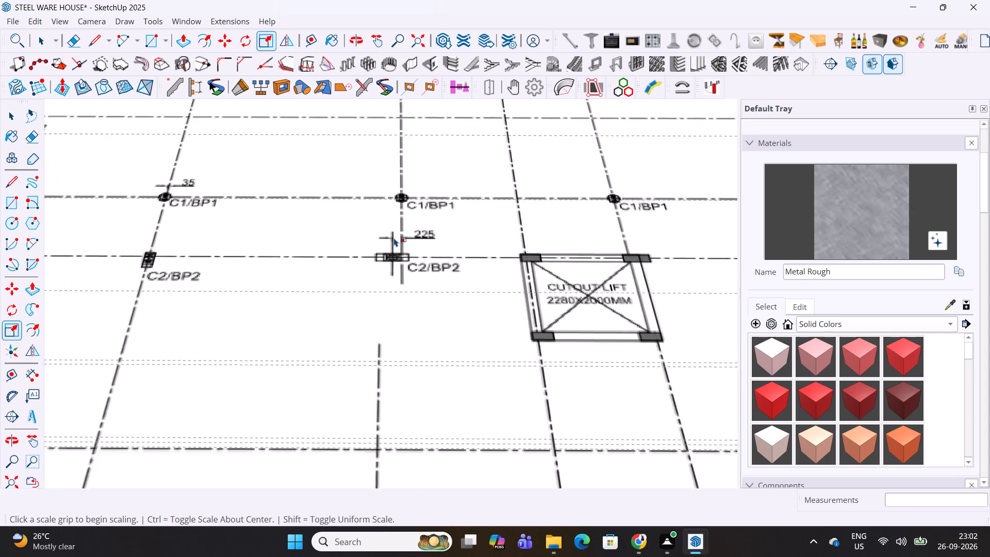
{"action": "scroll", "coordinate": [394, 238], "scroll_direction": "down", "scroll_amount": 3}
{"action": "scroll", "coordinate": [355, 297], "scroll_direction": "down", "scroll_amount": 15}
Examine the reference image of the steel frame for the arrangement of cross trusses and the raised upper roof.
{"action": "middle_click_drag", "start_coordinate": [581, 267], "coordinate": [269, 359], "text": "shift"}
{"action": "scroll", "coordinate": [472, 284], "scroll_direction": "up", "scroll_amount": 3}
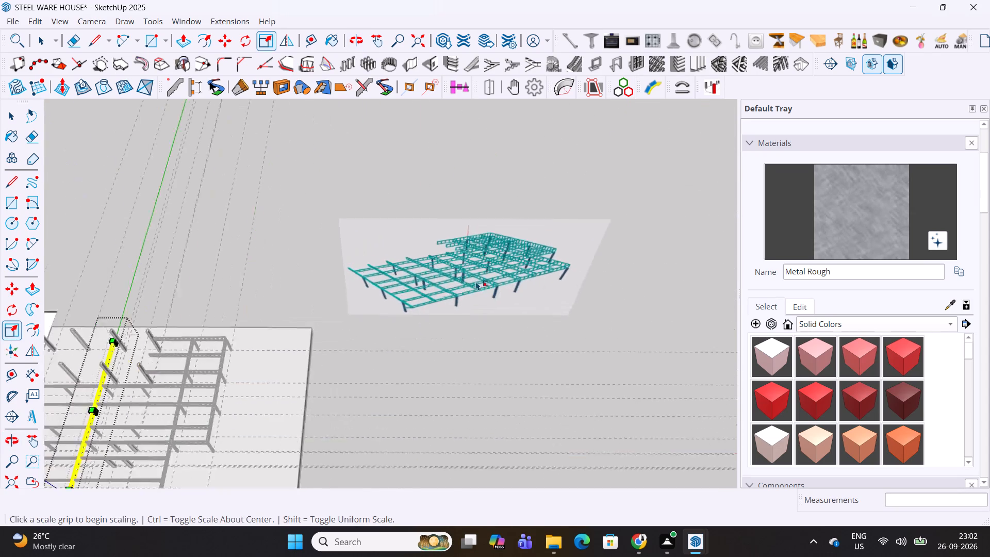
{"action": "scroll", "coordinate": [476, 282], "scroll_direction": "up", "scroll_amount": 10}
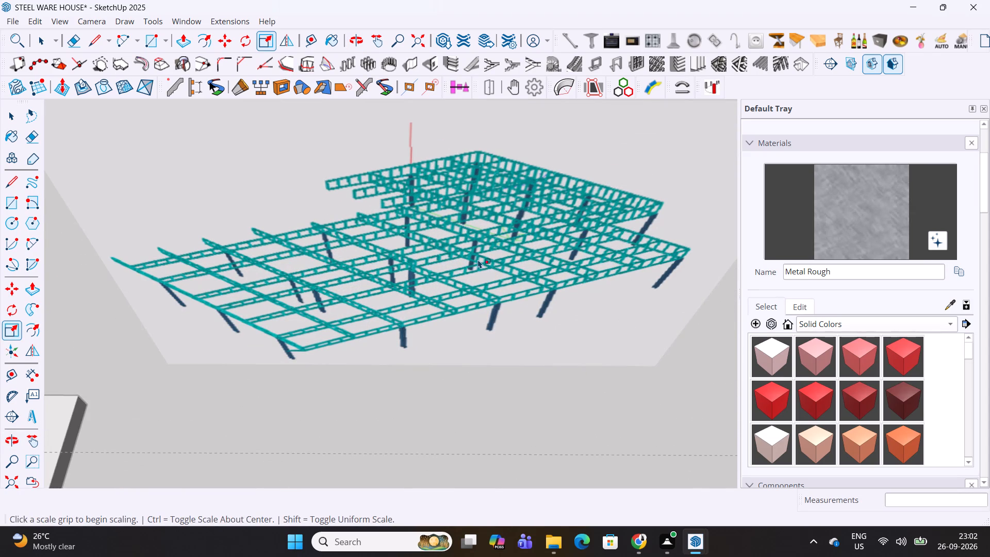
{"action": "scroll", "coordinate": [473, 258], "scroll_direction": "down", "scroll_amount": 3}
{"action": "middle_click", "coordinate": [454, 286]}
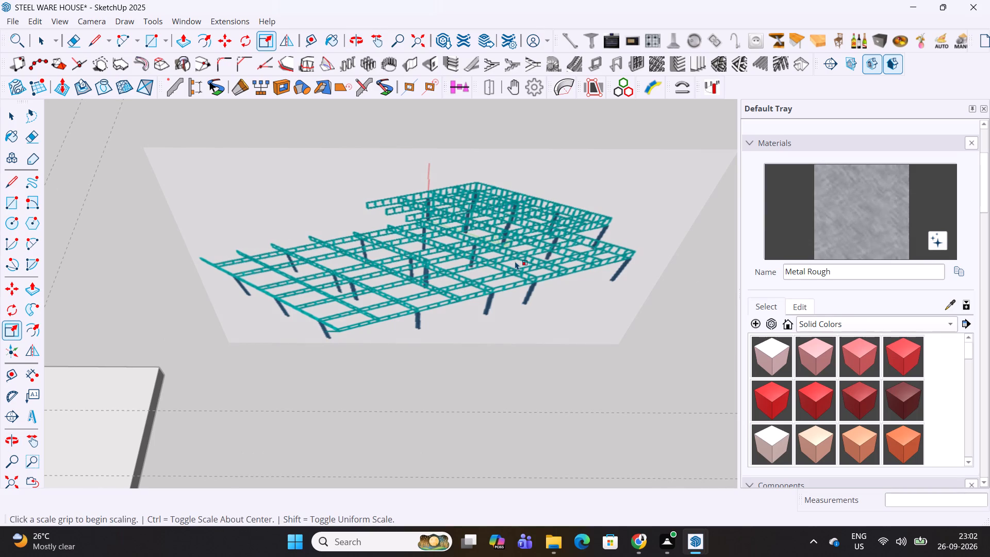
{"action": "scroll", "coordinate": [515, 261], "scroll_direction": "down", "scroll_amount": 9}
Examine the copied truss's position in the modelled frame, following it past the crossing trusses to the tall columns.
{"action": "middle_click_drag", "start_coordinate": [157, 367], "coordinate": [357, 312], "text": "shift"}
{"action": "scroll", "coordinate": [357, 322], "scroll_direction": "up", "scroll_amount": 5}
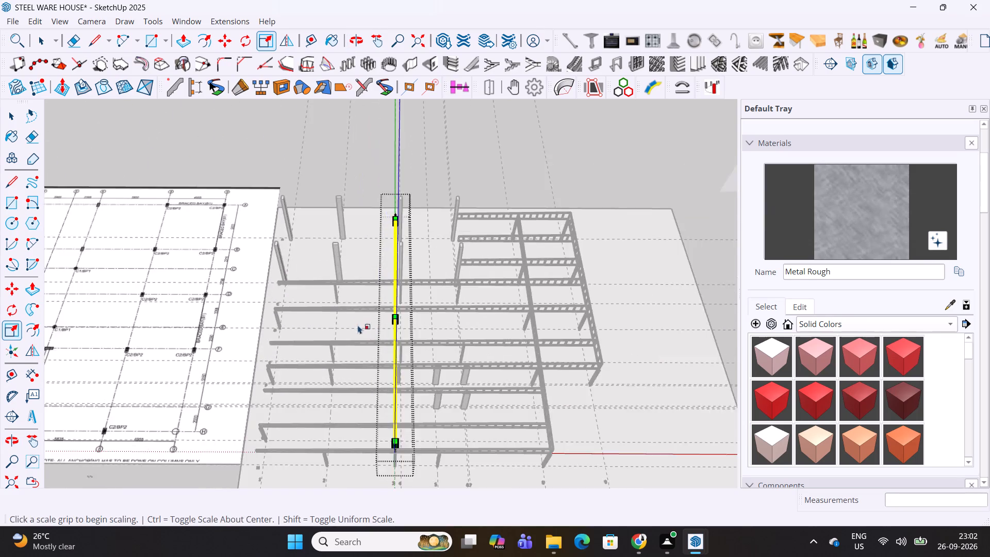
{"action": "scroll", "coordinate": [358, 325], "scroll_direction": "up", "scroll_amount": 6}
{"action": "middle_click_drag", "start_coordinate": [398, 349], "coordinate": [250, 277]}
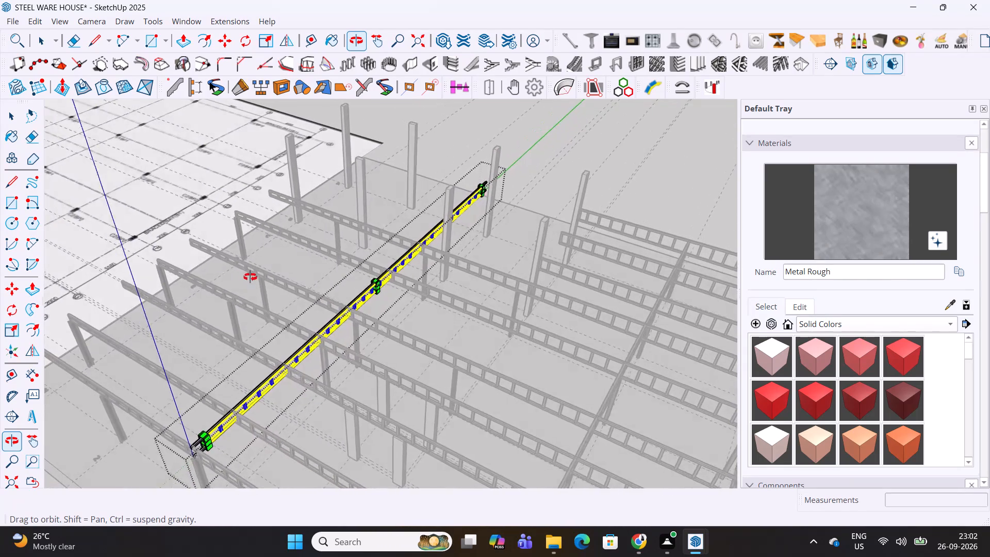
{"action": "middle_click_drag", "start_coordinate": [250, 277], "coordinate": [302, 259]}
{"action": "scroll", "coordinate": [328, 297], "scroll_direction": "up", "scroll_amount": 5}
{"action": "scroll", "coordinate": [376, 336], "scroll_direction": "up", "scroll_amount": 5}
{"action": "middle_click_drag", "start_coordinate": [402, 357], "coordinate": [366, 346]}
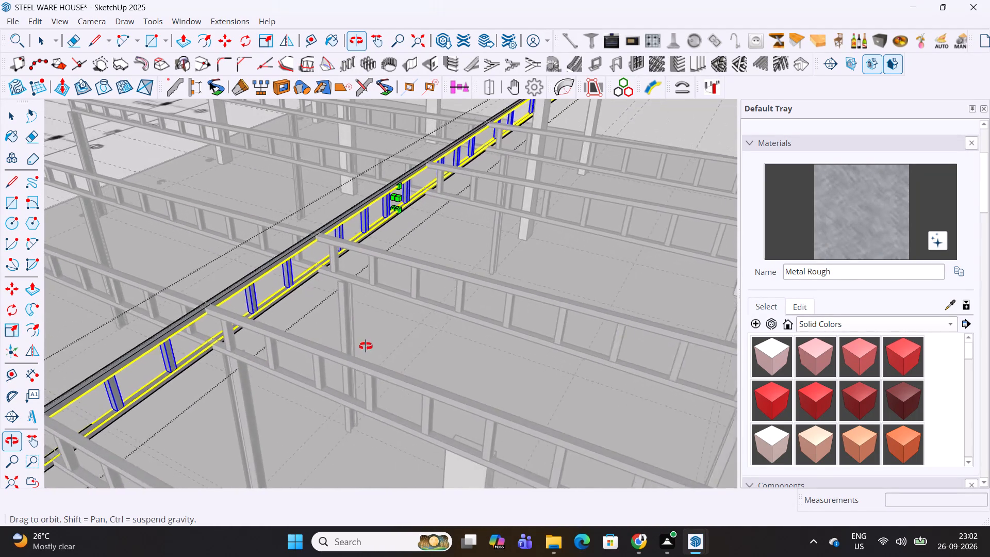
{"action": "middle_click_drag", "start_coordinate": [366, 346], "coordinate": [411, 341]}
{"action": "scroll", "coordinate": [424, 330], "scroll_direction": "down", "scroll_amount": 2}
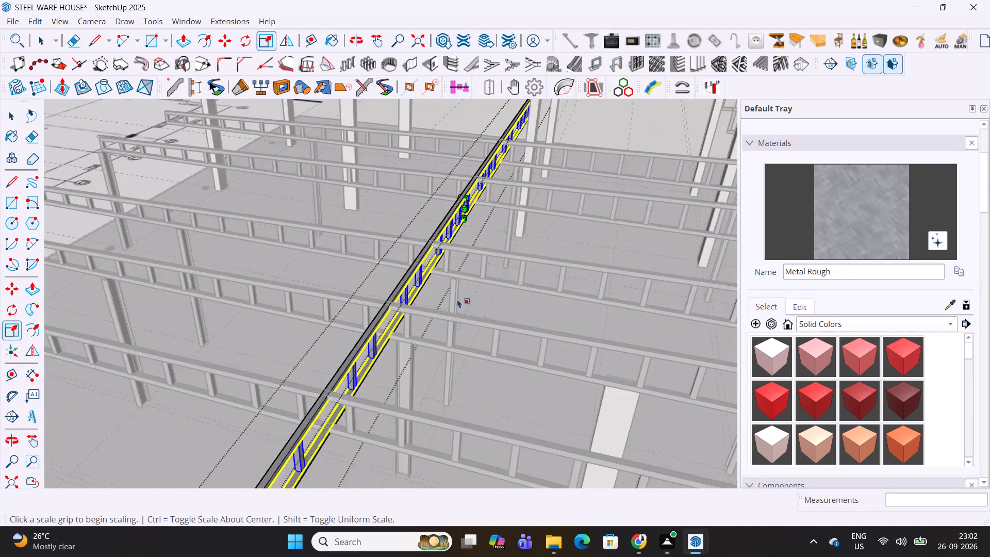
{"action": "middle_click_drag", "start_coordinate": [457, 299], "coordinate": [440, 401], "text": "shift"}
{"action": "middle_click_drag", "start_coordinate": [444, 397], "coordinate": [260, 364]}
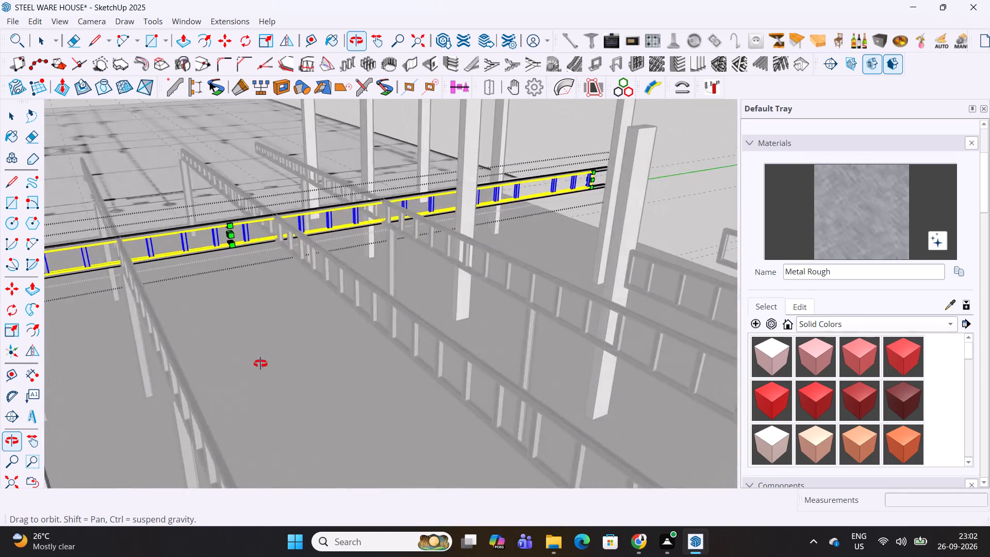
{"action": "middle_click_drag", "start_coordinate": [260, 364], "coordinate": [164, 373]}
{"action": "middle_click_drag", "start_coordinate": [554, 264], "coordinate": [584, 294]}
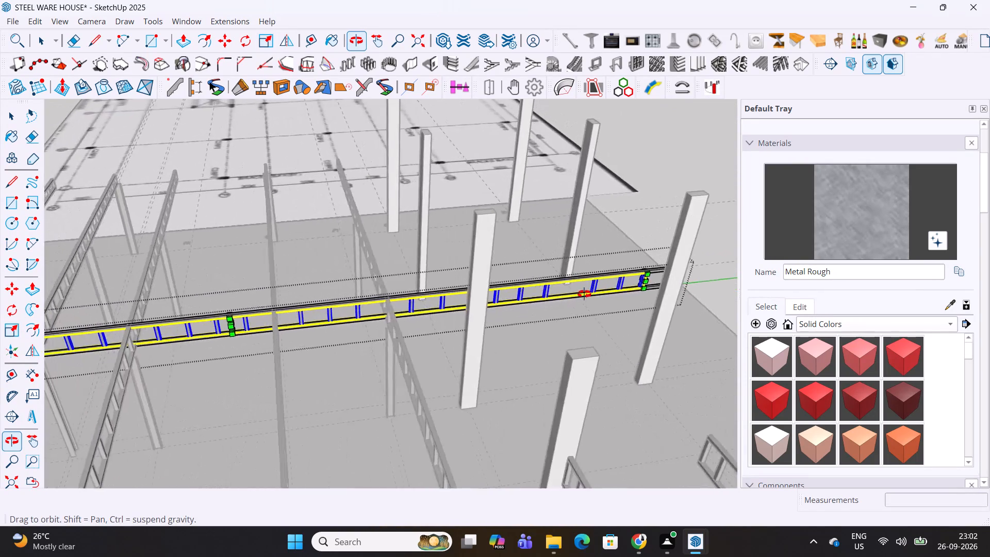
{"action": "middle_click_drag", "start_coordinate": [584, 294], "coordinate": [697, 261]}
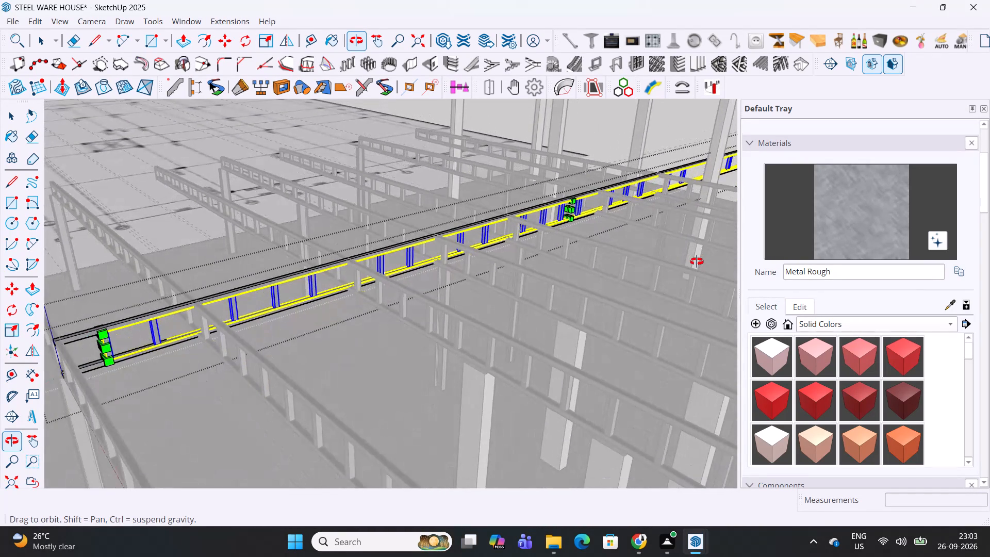
Push the end face of the copied truss's upper chord back about 16119 mm, ending it at the fourth crossing truss.
{"action": "middle_click_drag", "start_coordinate": [697, 261], "coordinate": [655, 268]}
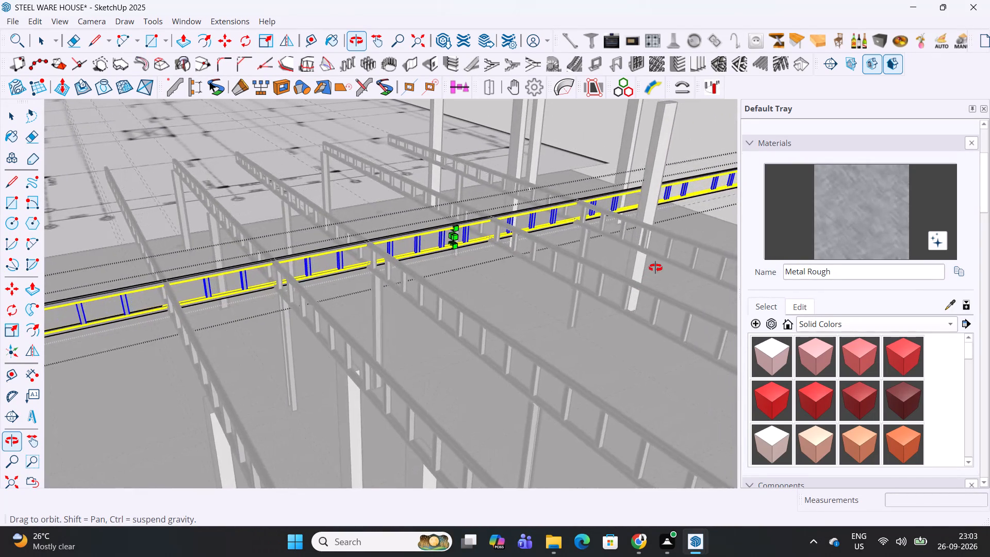
{"action": "middle_click_drag", "start_coordinate": [655, 268], "coordinate": [647, 276]}
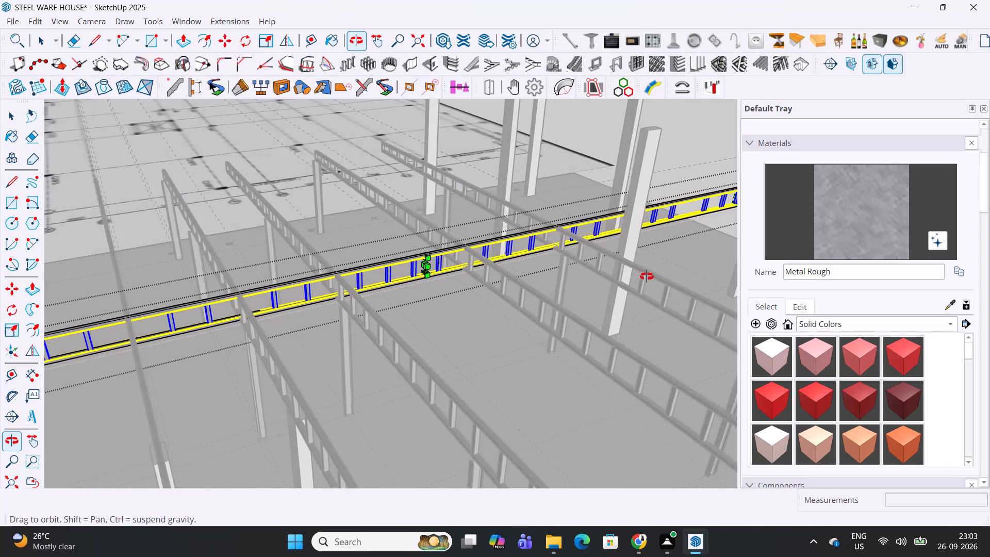
{"action": "middle_click_drag", "start_coordinate": [647, 276], "coordinate": [395, 307]}
{"action": "scroll", "coordinate": [213, 326], "scroll_direction": "up", "scroll_amount": 4}
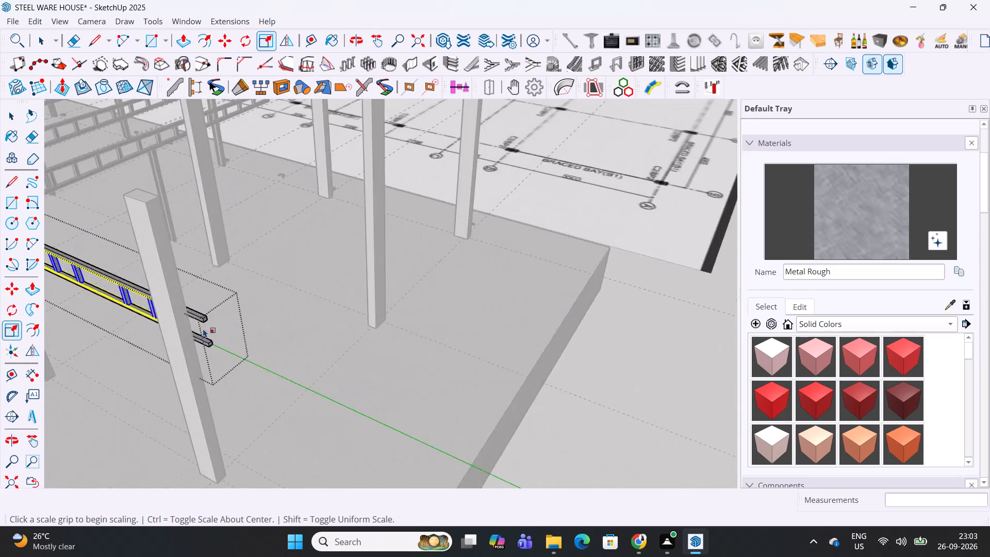
{"action": "scroll", "coordinate": [203, 329], "scroll_direction": "up", "scroll_amount": 5}
{"action": "key", "text": "space"}
{"action": "triple_click", "coordinate": [217, 305]}
{"action": "key", "text": "p"}
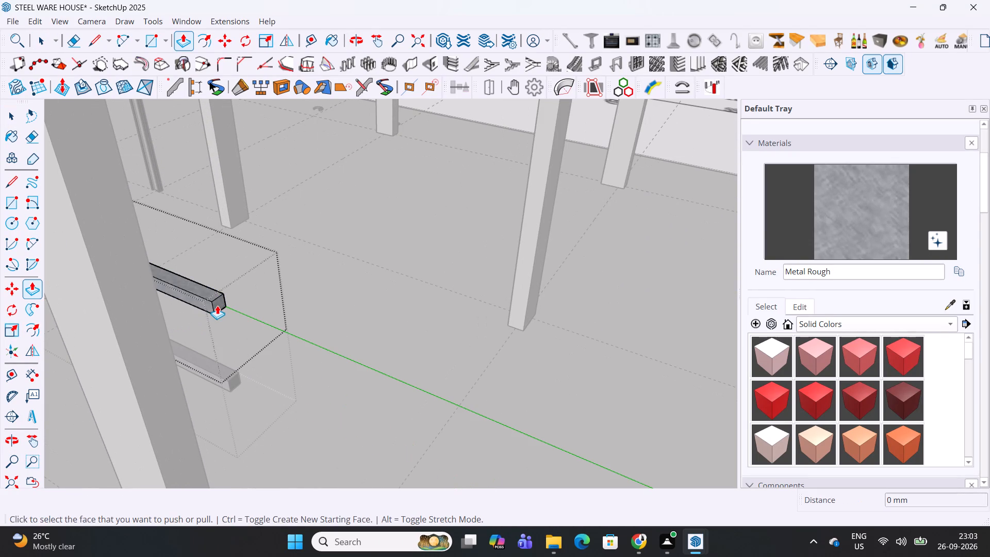
{"action": "left_click", "coordinate": [220, 305]}
{"action": "scroll", "coordinate": [208, 239], "scroll_direction": "down", "scroll_amount": 8}
{"action": "middle_click_drag", "start_coordinate": [214, 241], "coordinate": [710, 452]}
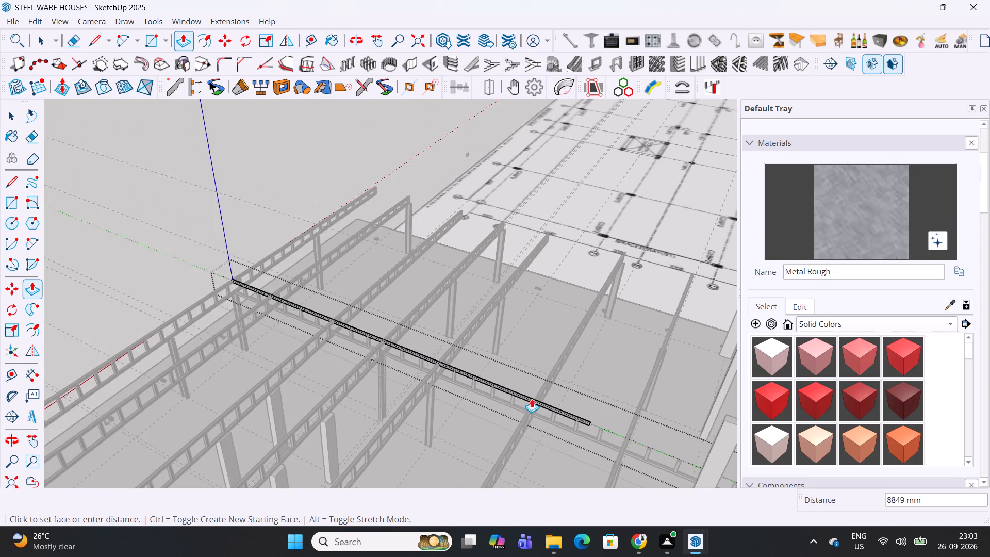
{"action": "scroll", "coordinate": [415, 371], "scroll_direction": "up", "scroll_amount": 4}
{"action": "middle_click_drag", "start_coordinate": [384, 334], "coordinate": [412, 332]}
{"action": "scroll", "coordinate": [410, 331], "scroll_direction": "up", "scroll_amount": 2}
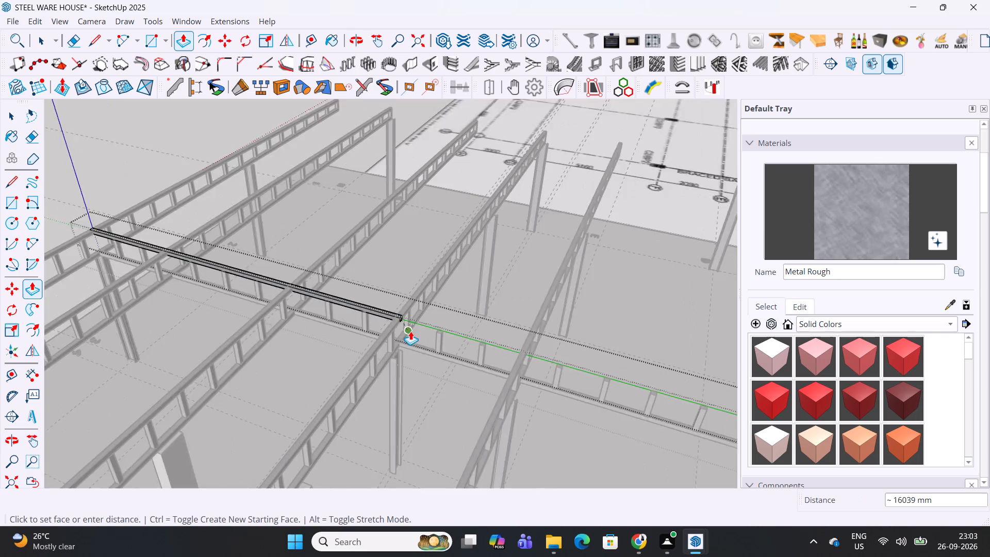
{"action": "scroll", "coordinate": [410, 331], "scroll_direction": "up", "scroll_amount": 13}
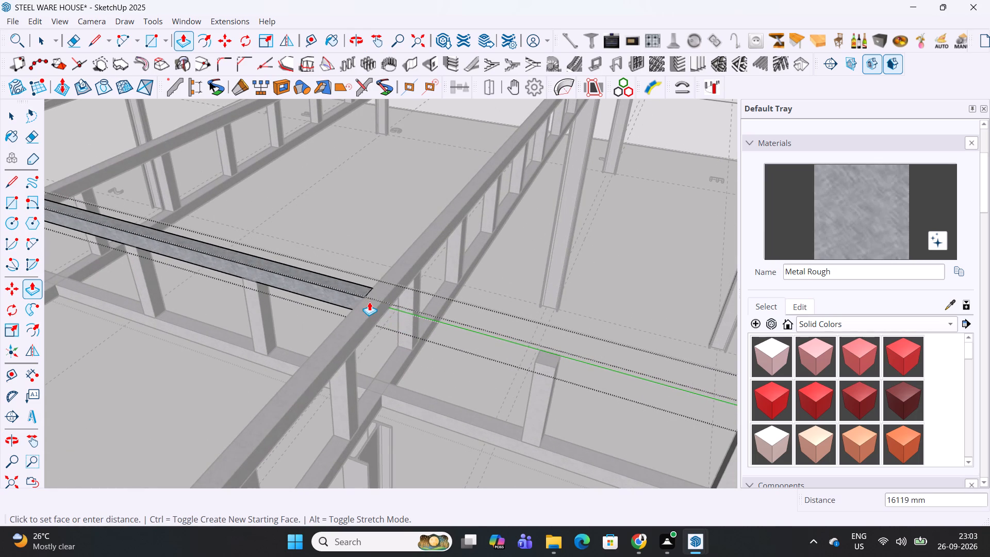
{"action": "left_click", "coordinate": [354, 309]}
Shorten the copied truss's lower chord by the same distance so it ends level with the upper chord.
{"action": "scroll", "coordinate": [353, 309], "scroll_direction": "down", "scroll_amount": 13}
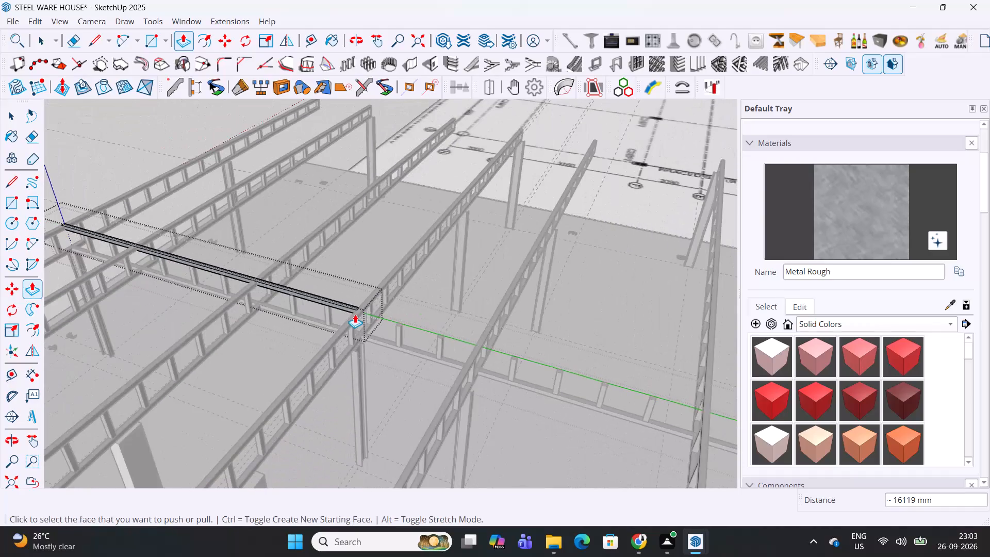
{"action": "scroll", "coordinate": [355, 314], "scroll_direction": "down", "scroll_amount": 8}
{"action": "middle_click_drag", "start_coordinate": [608, 351], "coordinate": [459, 292]}
{"action": "scroll", "coordinate": [297, 328], "scroll_direction": "up", "scroll_amount": 2}
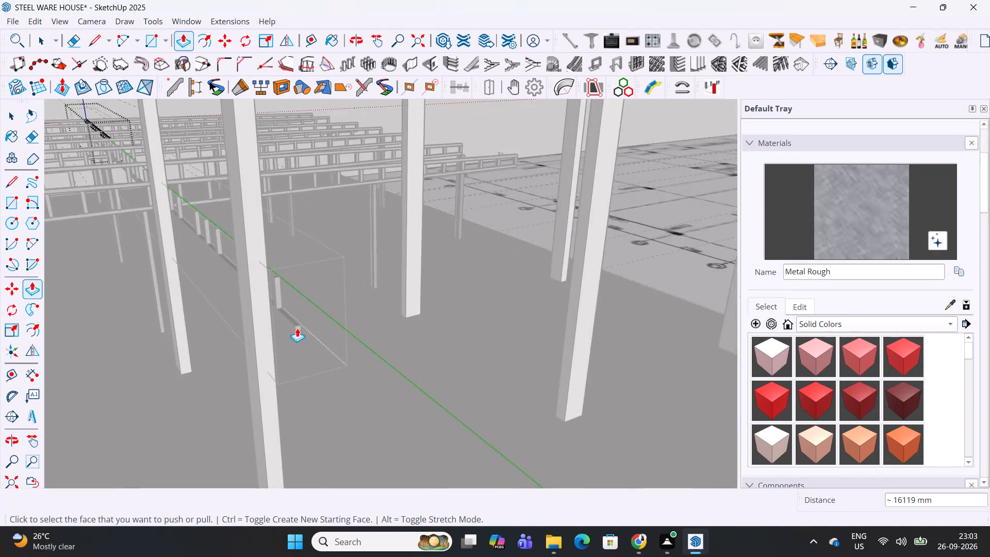
{"action": "scroll", "coordinate": [297, 328], "scroll_direction": "up", "scroll_amount": 8}
{"action": "key", "text": "space"}
{"action": "double_click", "coordinate": [296, 327]}
{"action": "key", "text": "p"}
{"action": "double_click", "coordinate": [298, 328]}
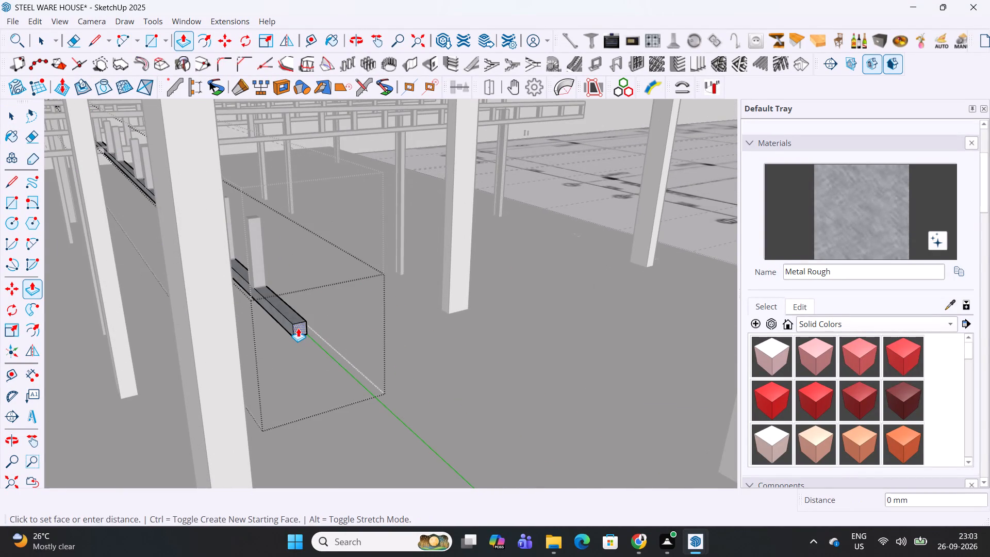
{"action": "scroll", "coordinate": [299, 329], "scroll_direction": "down", "scroll_amount": 8}
{"action": "middle_click_drag", "start_coordinate": [261, 275], "coordinate": [329, 375]}
{"action": "middle_click_drag", "start_coordinate": [265, 349], "coordinate": [531, 348]}
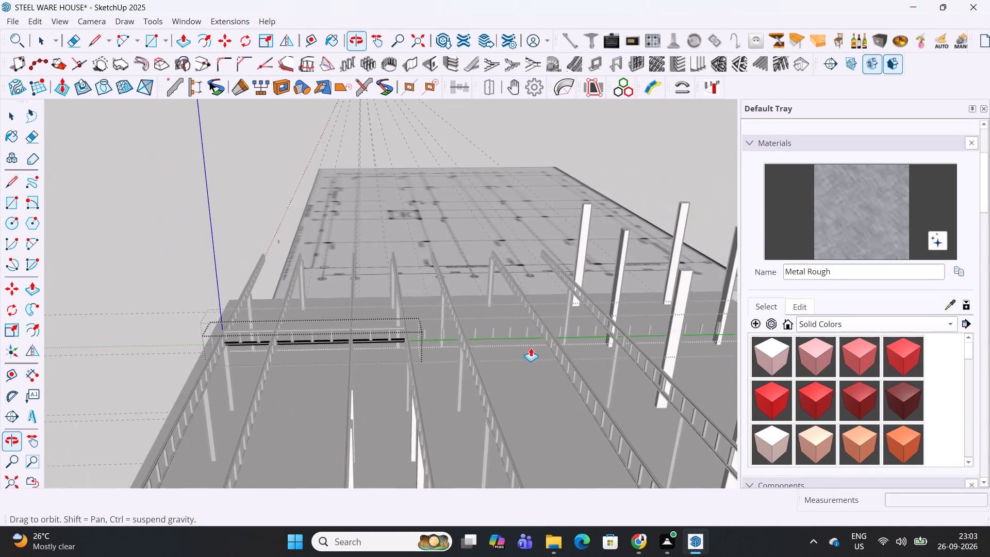
{"action": "middle_click_drag", "start_coordinate": [531, 348], "coordinate": [530, 348]}
{"action": "key", "text": "Escape"}
{"action": "scroll", "coordinate": [424, 329], "scroll_direction": "up", "scroll_amount": 5}
{"action": "key", "text": "Escape"}
{"action": "key", "text": "space"}
{"action": "key", "text": "Escape"}
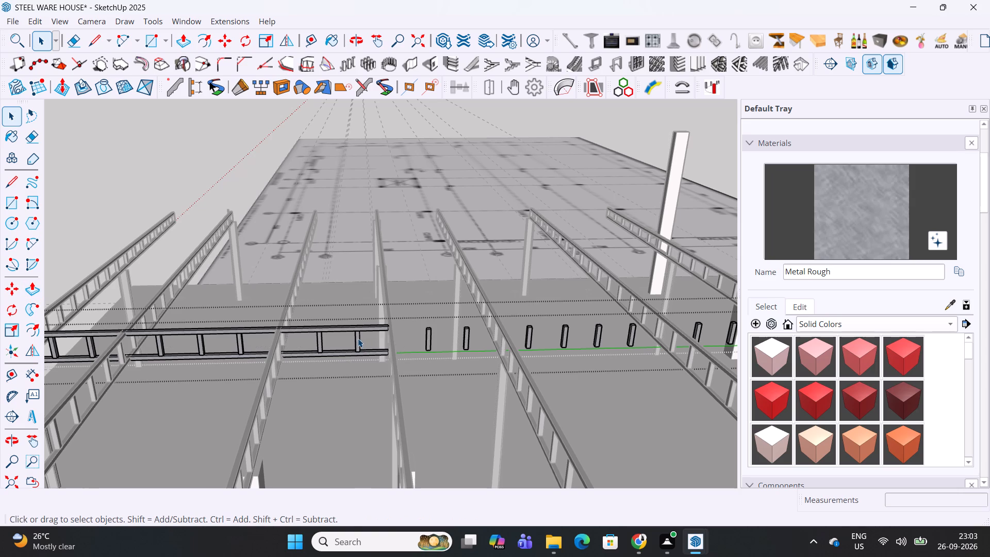
Delete all the leftover posts of the copied truss standing beyond its shortened chords.
{"action": "left_click", "coordinate": [358, 338]}
{"action": "scroll", "coordinate": [358, 338], "scroll_direction": "down", "scroll_amount": 3}
{"action": "middle_click_drag", "start_coordinate": [375, 337], "coordinate": [342, 342], "text": "shift"}
{"action": "left_click", "coordinate": [373, 348]}
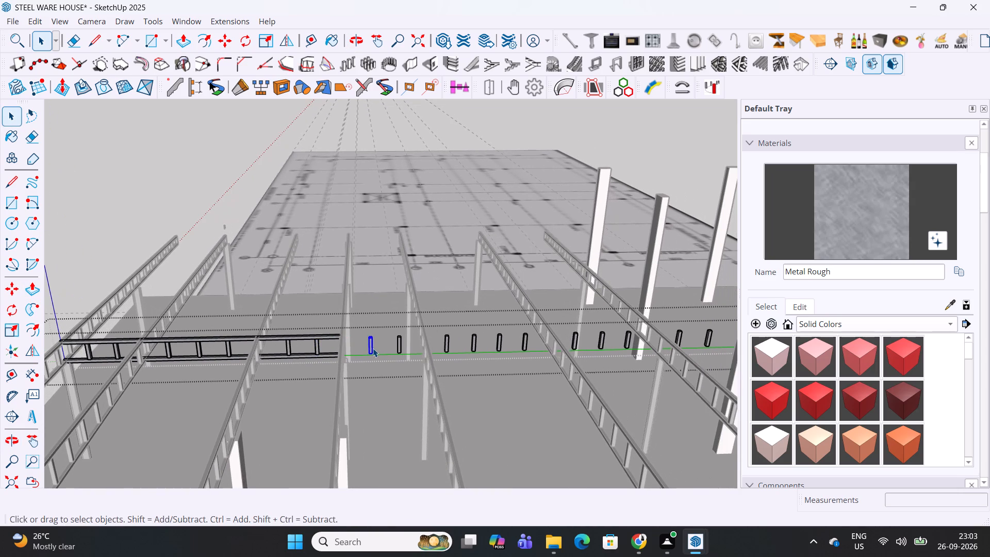
{"action": "scroll", "coordinate": [374, 347], "scroll_direction": "down", "scroll_amount": 3}
{"action": "middle_click_drag", "start_coordinate": [421, 343], "coordinate": [338, 336]}
{"action": "middle_click_drag", "start_coordinate": [371, 337], "coordinate": [372, 361]}
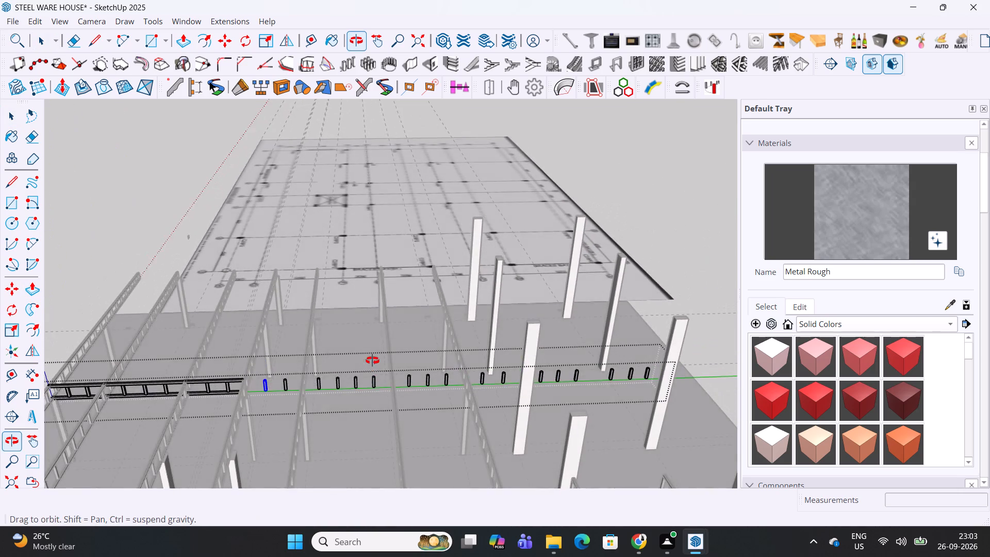
{"action": "middle_click_drag", "start_coordinate": [372, 361], "coordinate": [363, 355]}
{"action": "scroll", "coordinate": [372, 352], "scroll_direction": "down", "scroll_amount": 1}
{"action": "middle_click_drag", "start_coordinate": [372, 352], "coordinate": [375, 400]}
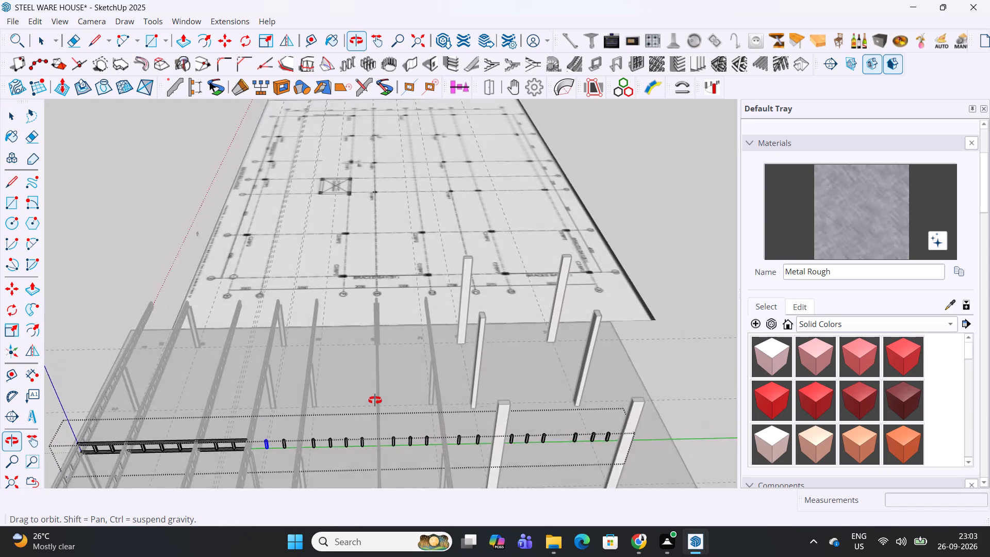
{"action": "middle_click_drag", "start_coordinate": [375, 400], "coordinate": [364, 363]}
{"action": "left_click_drag", "start_coordinate": [667, 341], "coordinate": [243, 411]}
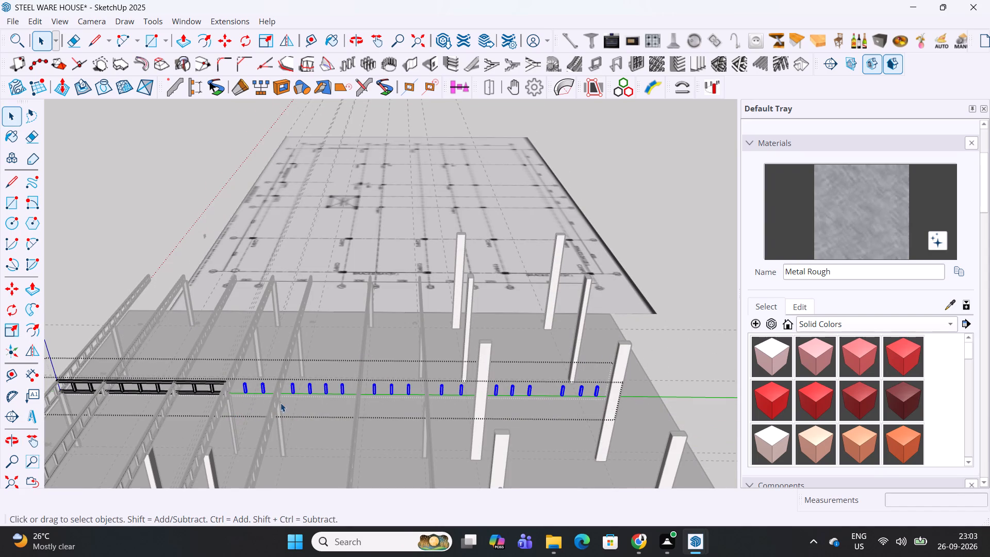
{"action": "key", "text": "Delete"}
Copy the last remaining post 649 mm along the shortened truss to its chord ends at the crossing truss.
{"action": "scroll", "coordinate": [197, 384], "scroll_direction": "up", "scroll_amount": 15}
{"action": "middle_click_drag", "start_coordinate": [277, 385], "coordinate": [283, 383]}
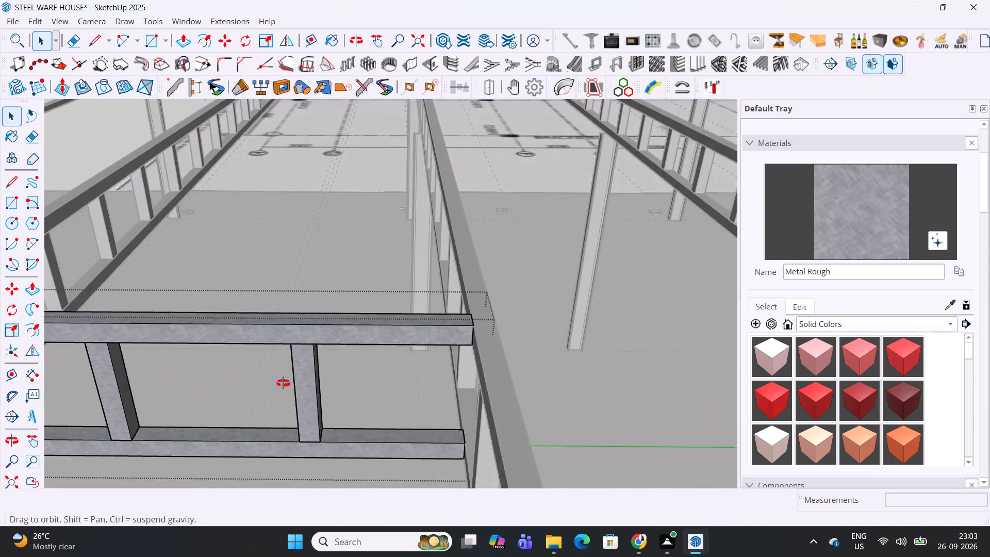
{"action": "middle_click_drag", "start_coordinate": [283, 383], "coordinate": [299, 380]}
{"action": "middle_click_drag", "start_coordinate": [496, 392], "coordinate": [247, 433]}
{"action": "middle_click_drag", "start_coordinate": [344, 412], "coordinate": [367, 408]}
{"action": "left_click", "coordinate": [490, 373]}
{"action": "key", "text": "m"}
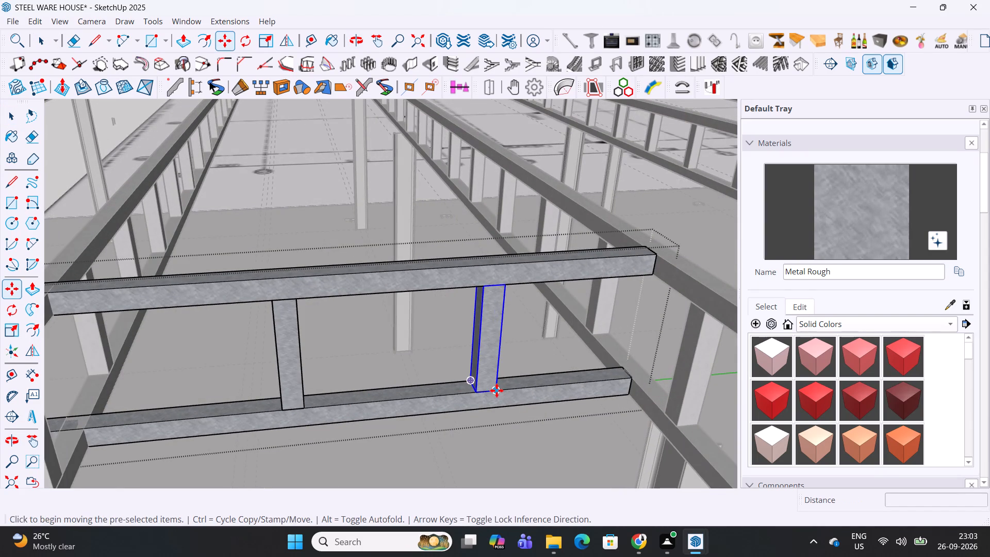
{"action": "left_click", "coordinate": [497, 390]}
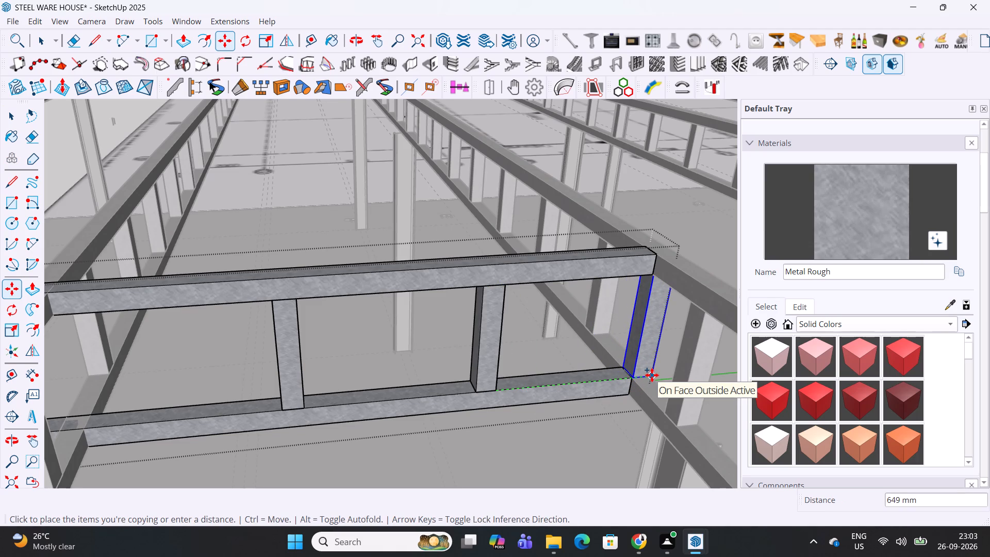
{"action": "left_click", "coordinate": [652, 375]}
Shift the copied end post about 4 mm to line up its bottom corner with the crossing truss's edge.
{"action": "middle_click_drag", "start_coordinate": [658, 384], "coordinate": [391, 300]}
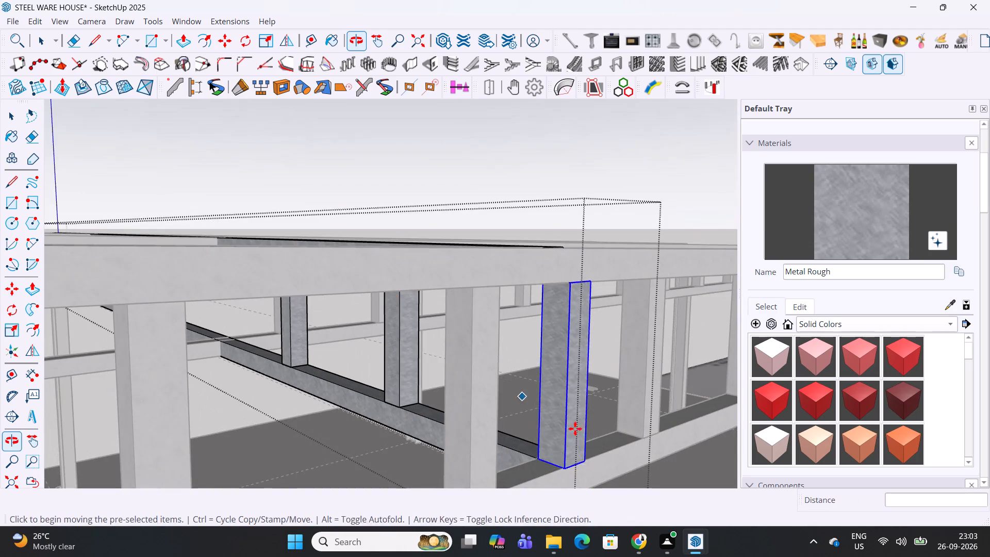
{"action": "scroll", "coordinate": [572, 464], "scroll_direction": "up", "scroll_amount": 17}
{"action": "middle_click_drag", "start_coordinate": [579, 464], "coordinate": [601, 354]}
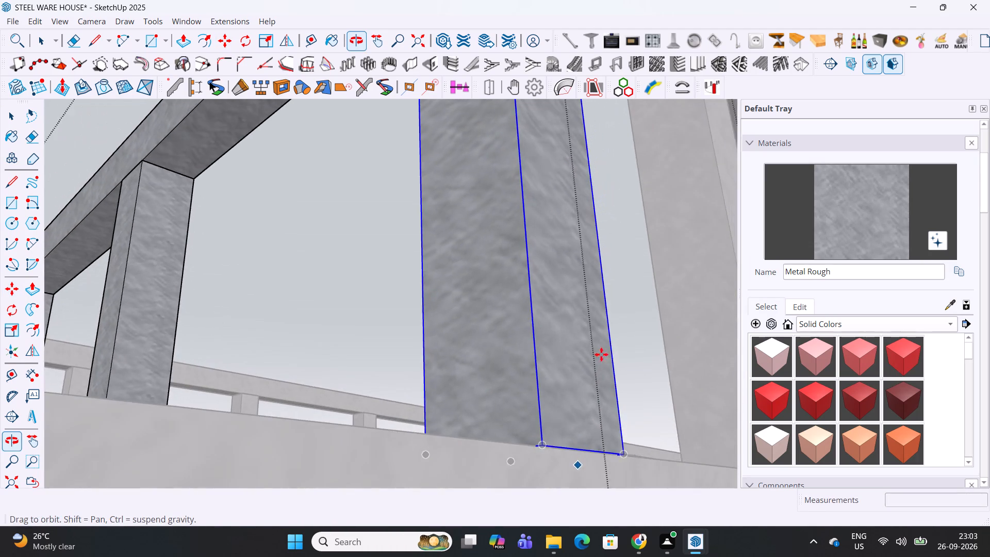
{"action": "scroll", "coordinate": [562, 434], "scroll_direction": "up", "scroll_amount": 10}
{"action": "left_click", "coordinate": [520, 448]}
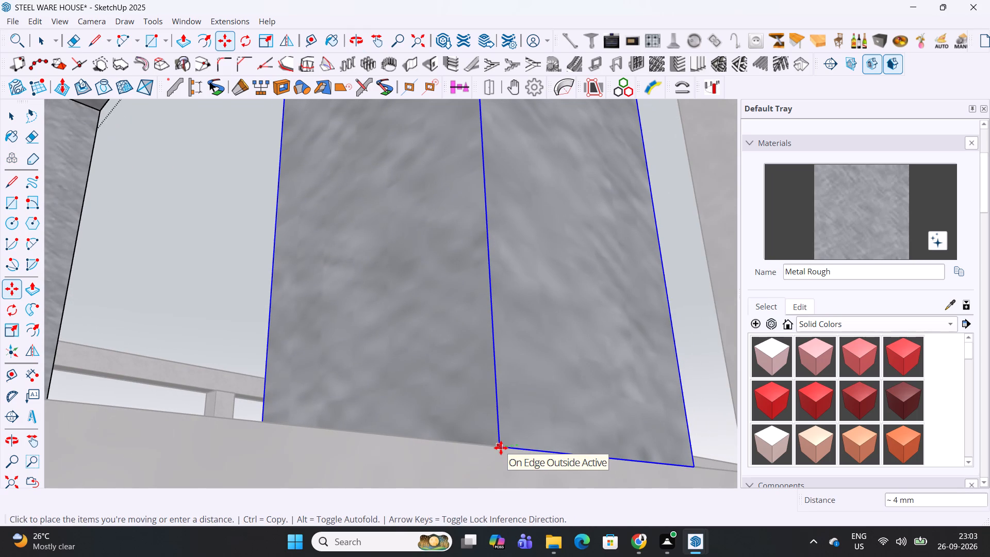
{"action": "left_click", "coordinate": [501, 448]}
{"action": "key", "text": "space"}
{"action": "key", "text": "Escape"}
{"action": "scroll", "coordinate": [501, 448], "scroll_direction": "down", "scroll_amount": 20}
{"action": "scroll", "coordinate": [501, 448], "scroll_direction": "down", "scroll_amount": 4}
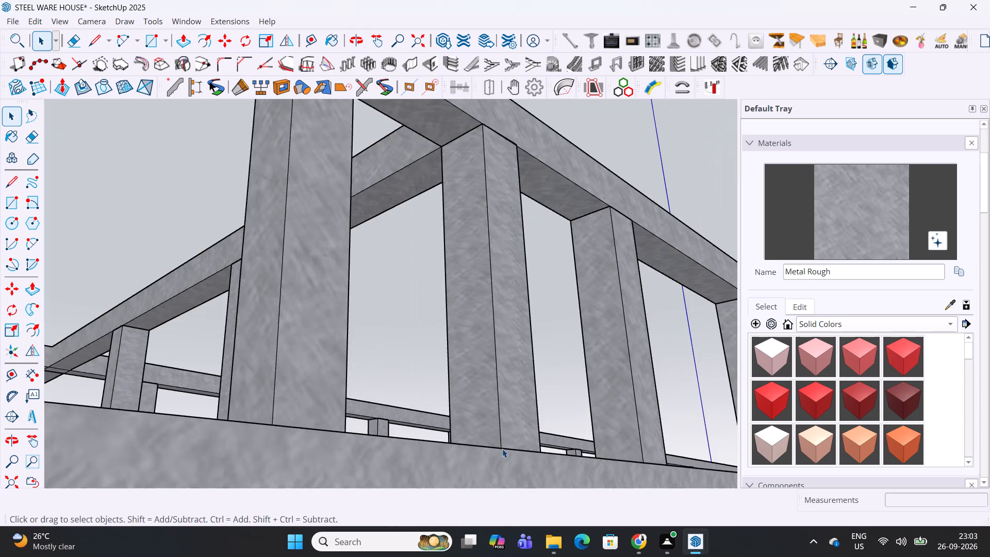
Examine the whole frame from several angles, comparing the shortened cross truss with the remaining cross trusses and columns.
{"action": "scroll", "coordinate": [502, 449], "scroll_direction": "down", "scroll_amount": 4}
{"action": "middle_click_drag", "start_coordinate": [496, 296], "coordinate": [812, 468]}
{"action": "scroll", "coordinate": [511, 309], "scroll_direction": "down", "scroll_amount": 9}
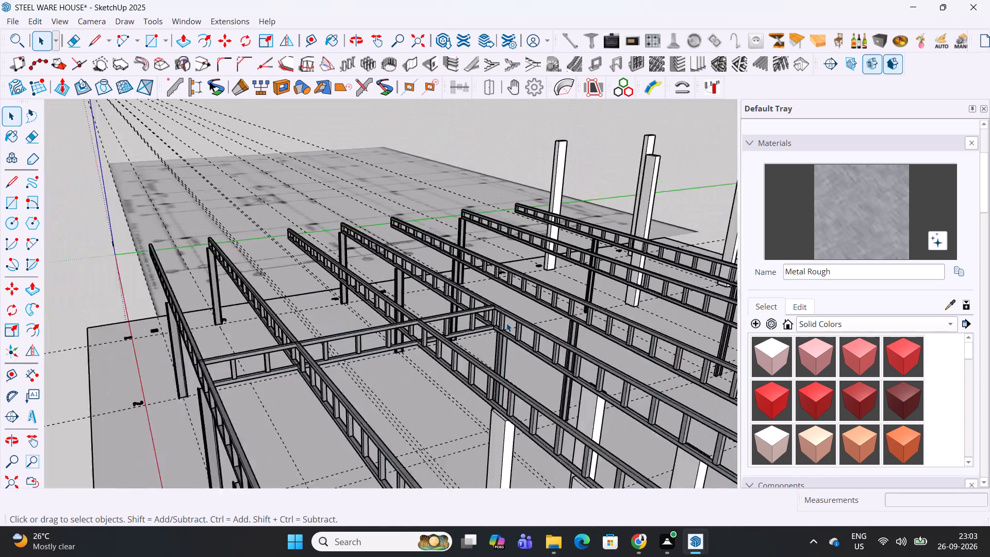
{"action": "scroll", "coordinate": [506, 323], "scroll_direction": "down", "scroll_amount": 2}
{"action": "middle_click_drag", "start_coordinate": [415, 342], "coordinate": [414, 330]}
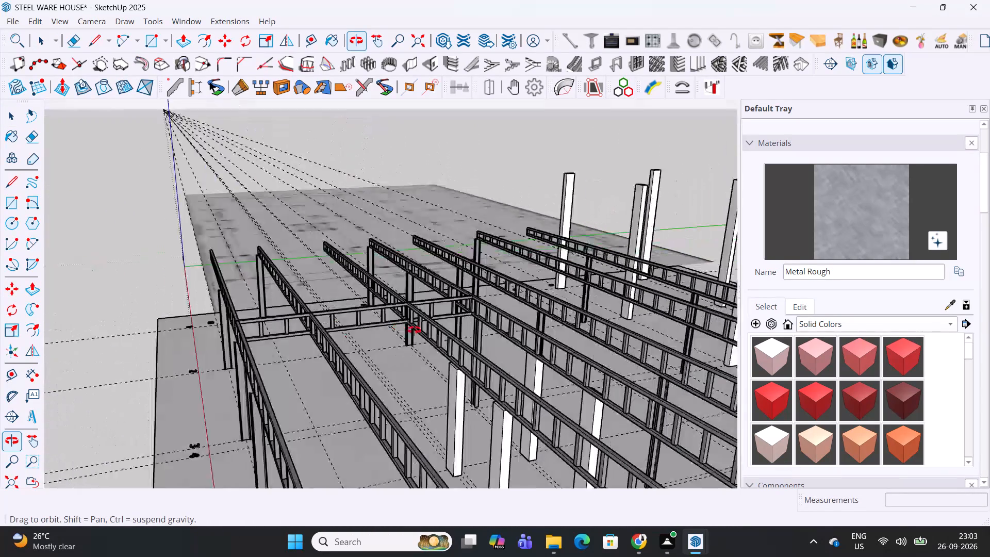
{"action": "middle_click_drag", "start_coordinate": [414, 330], "coordinate": [557, 389]}
{"action": "middle_click_drag", "start_coordinate": [618, 394], "coordinate": [491, 371]}
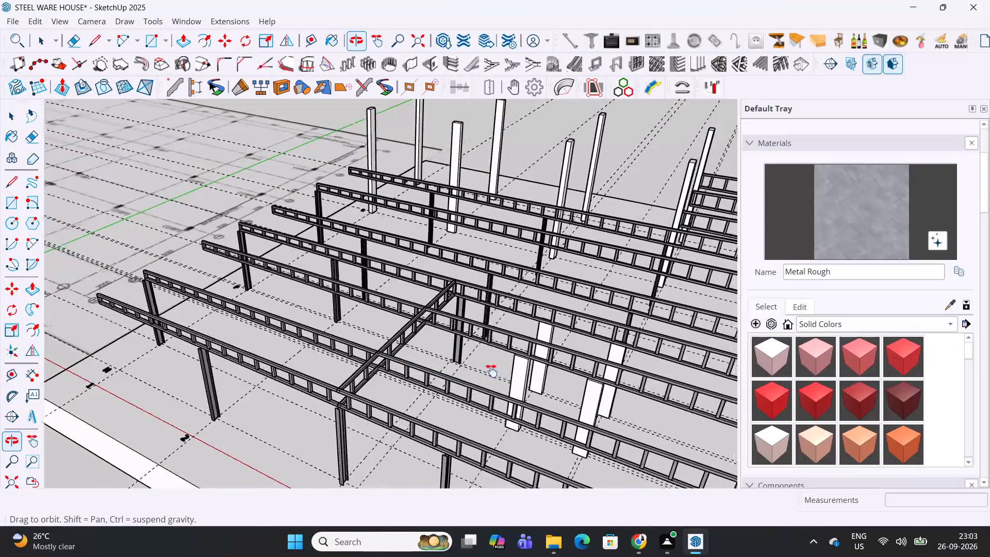
{"action": "middle_click_drag", "start_coordinate": [491, 371], "coordinate": [326, 330]}
{"action": "scroll", "coordinate": [358, 322], "scroll_direction": "down", "scroll_amount": 2}
{"action": "middle_click_drag", "start_coordinate": [348, 329], "coordinate": [486, 330]}
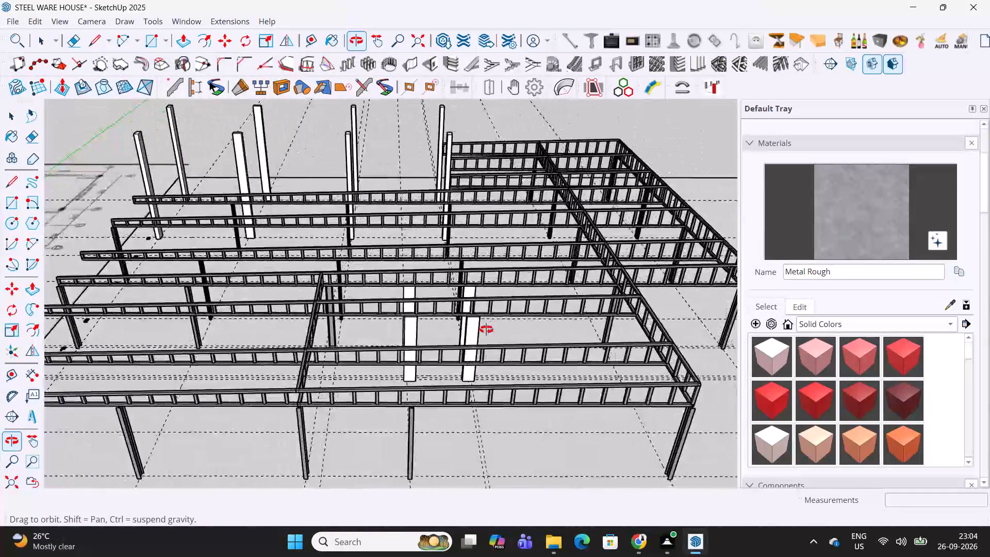
{"action": "middle_click_drag", "start_coordinate": [486, 330], "coordinate": [483, 341]}
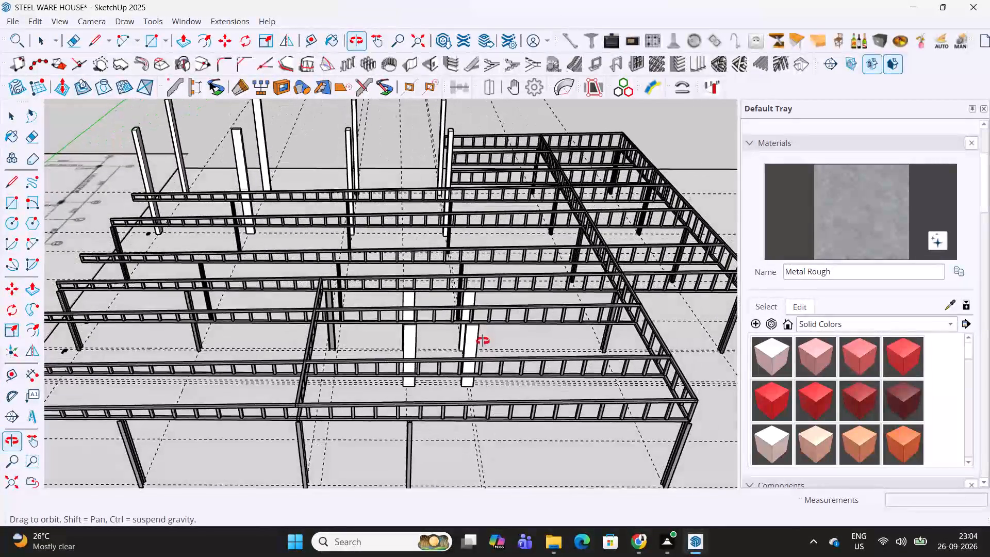
{"action": "middle_click_drag", "start_coordinate": [483, 341], "coordinate": [466, 349]}
Copy the long cross truss about 10.8 m along the main trusses to the line of the next supporting column.
{"action": "left_click", "coordinate": [610, 270]}
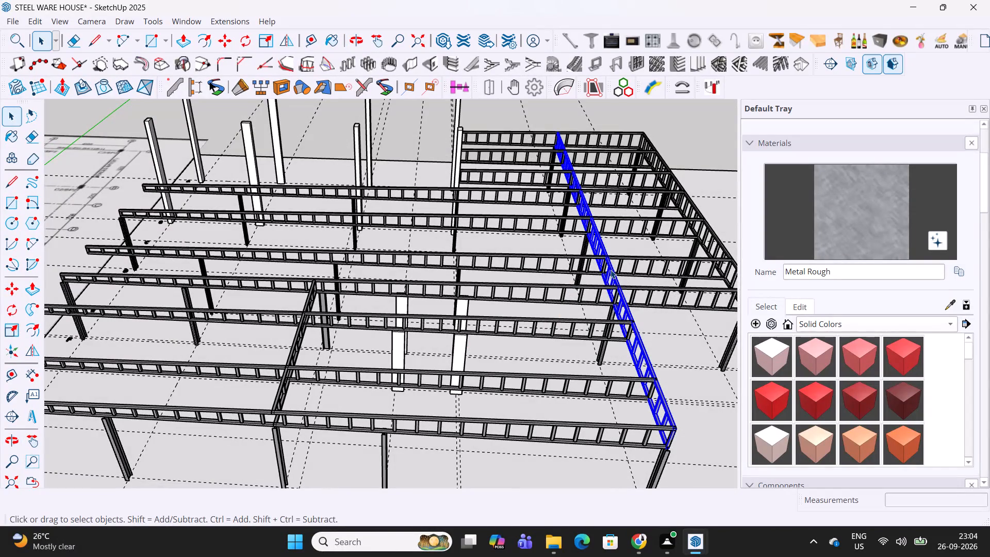
{"action": "key", "text": "m"}
{"action": "middle_click_drag", "start_coordinate": [598, 340], "coordinate": [593, 292]}
{"action": "middle_click_drag", "start_coordinate": [610, 253], "coordinate": [625, 399]}
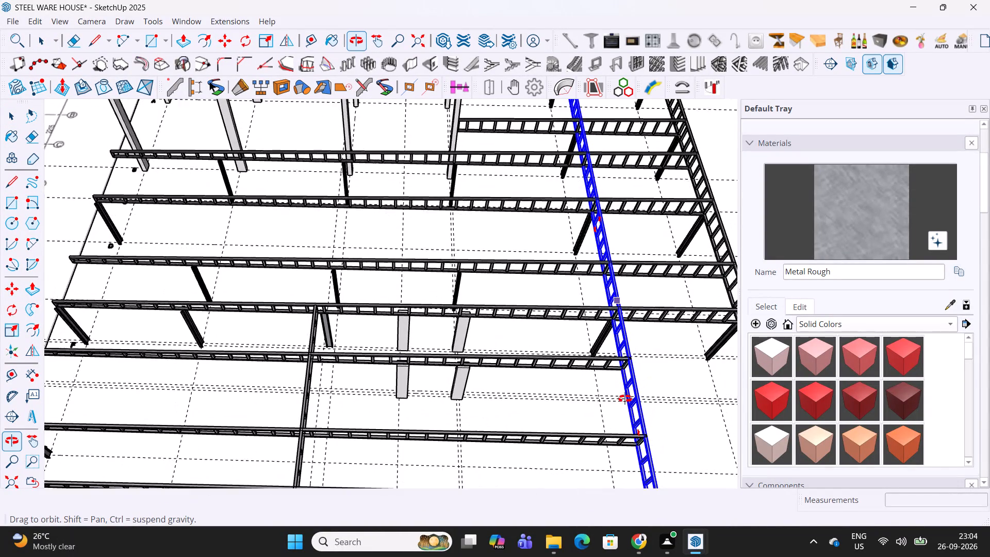
{"action": "middle_click_drag", "start_coordinate": [625, 399], "coordinate": [625, 405]}
{"action": "scroll", "coordinate": [596, 273], "scroll_direction": "up", "scroll_amount": 20}
{"action": "scroll", "coordinate": [596, 273], "scroll_direction": "up", "scroll_amount": 2}
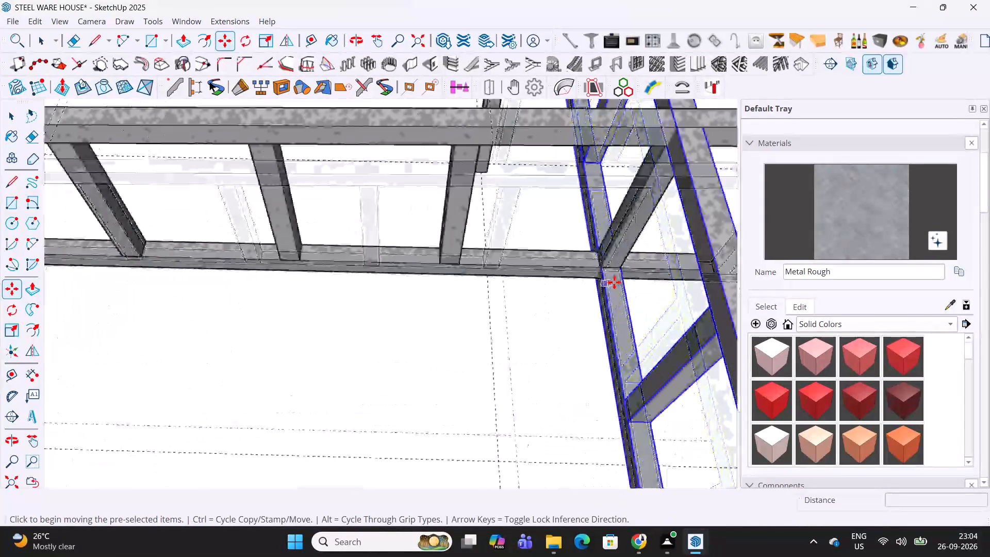
{"action": "scroll", "coordinate": [614, 282], "scroll_direction": "up", "scroll_amount": 7}
{"action": "left_click", "coordinate": [610, 257]}
{"action": "scroll", "coordinate": [610, 257], "scroll_direction": "down", "scroll_amount": 16, "text": "ctrl"}
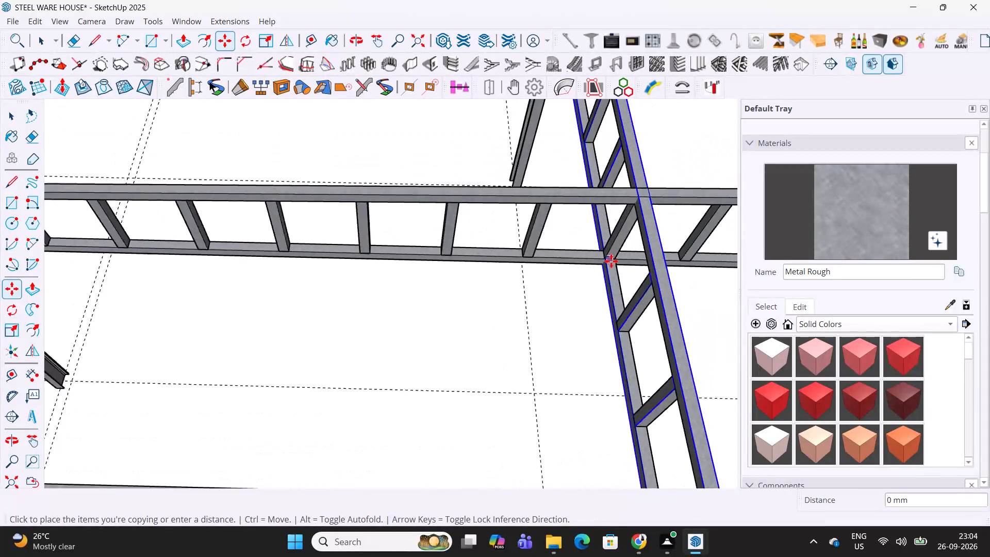
{"action": "scroll", "coordinate": [611, 261], "scroll_direction": "down", "scroll_amount": 11, "text": "ctrl"}
{"action": "middle_click_drag", "start_coordinate": [452, 266], "coordinate": [635, 301], "text": "shift"}
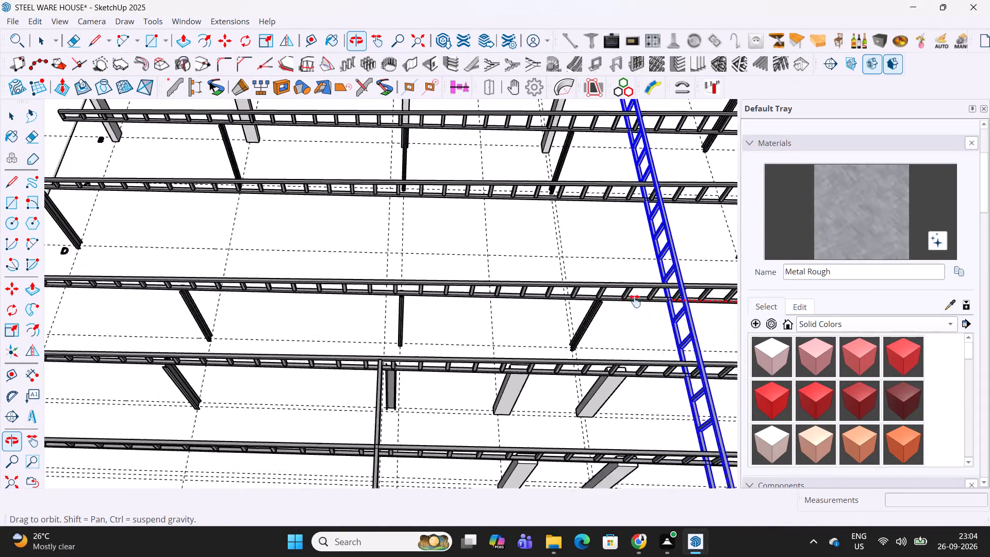
{"action": "middle_click_drag", "start_coordinate": [635, 301], "coordinate": [480, 128], "text": "shift"}
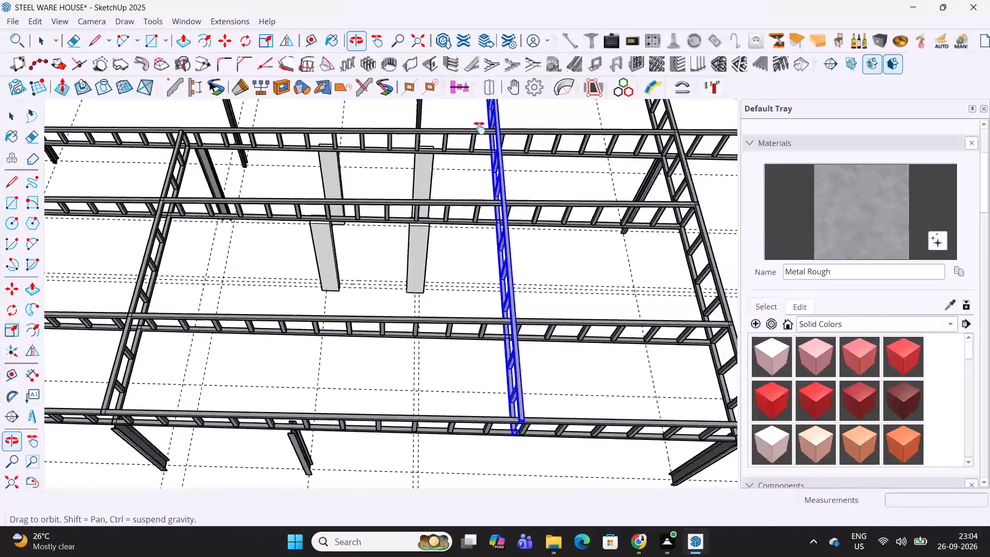
{"action": "middle_click_drag", "start_coordinate": [480, 128], "coordinate": [678, 283], "text": "shift"}
{"action": "scroll", "coordinate": [492, 250], "scroll_direction": "up", "scroll_amount": 8}
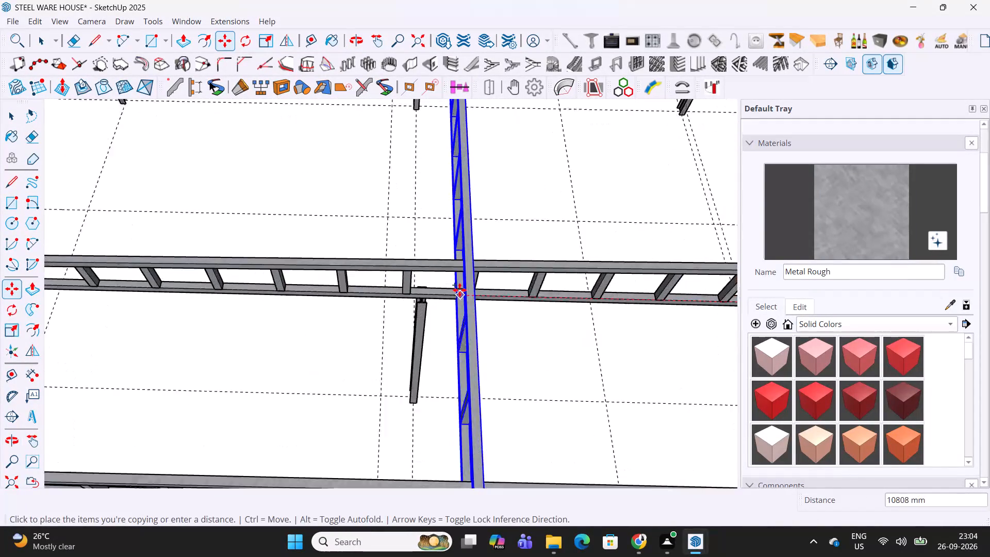
{"action": "scroll", "coordinate": [459, 290], "scroll_direction": "up", "scroll_amount": 7}
{"action": "scroll", "coordinate": [339, 291], "scroll_direction": "up", "scroll_amount": 10}
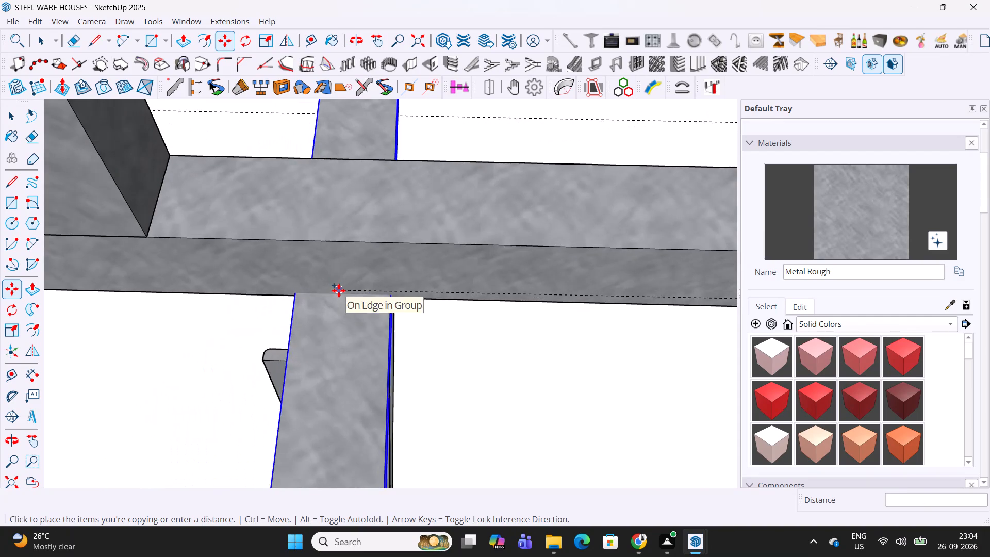
{"action": "left_click", "coordinate": [323, 244]}
Shift the copied cross truss about 6 mm sideways to centre it over the supporting column's top.
{"action": "middle_click_drag", "start_coordinate": [331, 282], "coordinate": [369, 272]}
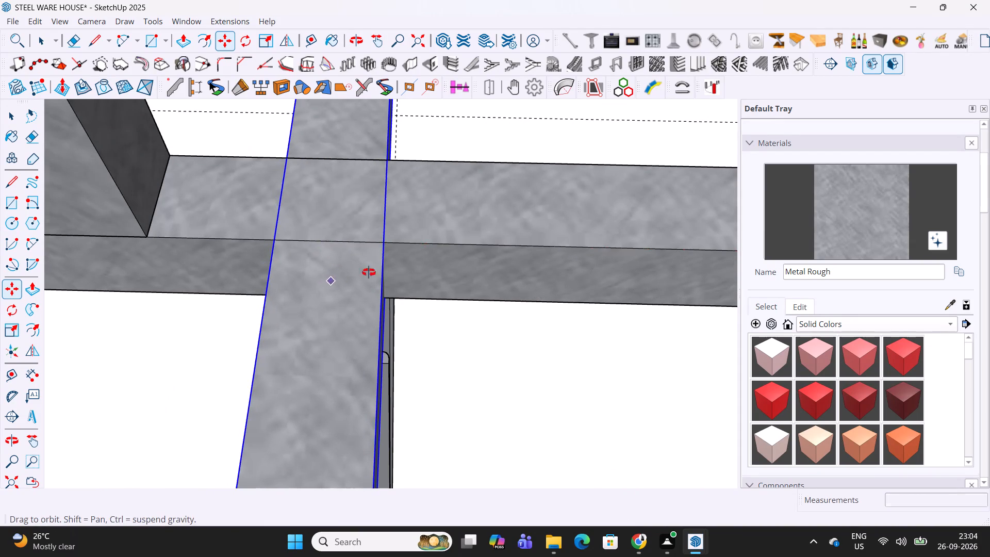
{"action": "middle_click_drag", "start_coordinate": [369, 272], "coordinate": [558, 50]}
{"action": "middle_click_drag", "start_coordinate": [350, 383], "coordinate": [267, 168]}
{"action": "middle_click_drag", "start_coordinate": [400, 372], "coordinate": [317, 241]}
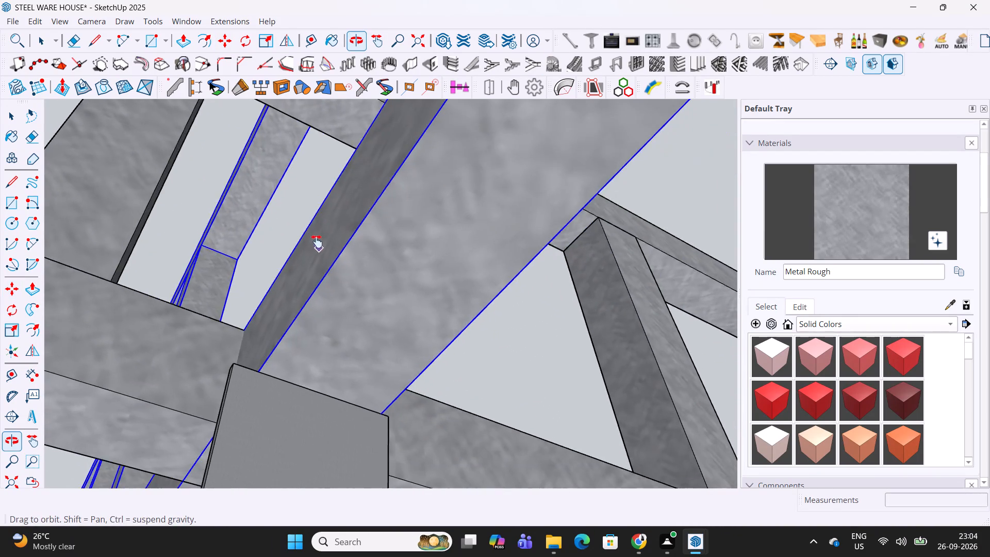
{"action": "middle_click_drag", "start_coordinate": [317, 241], "coordinate": [314, 241]}
{"action": "middle_click_drag", "start_coordinate": [375, 345], "coordinate": [249, 431]}
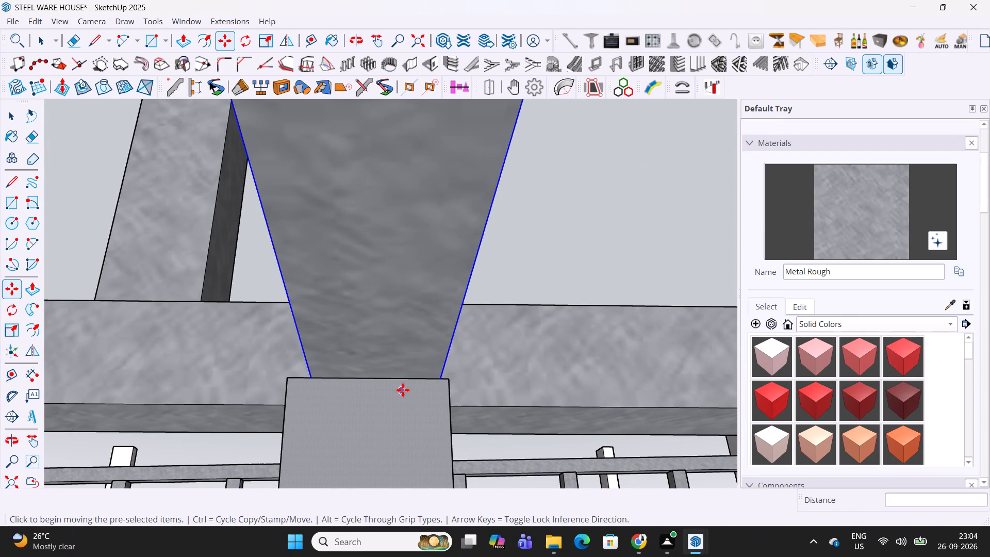
{"action": "left_click", "coordinate": [371, 381]}
{"action": "left_click", "coordinate": [360, 381]}
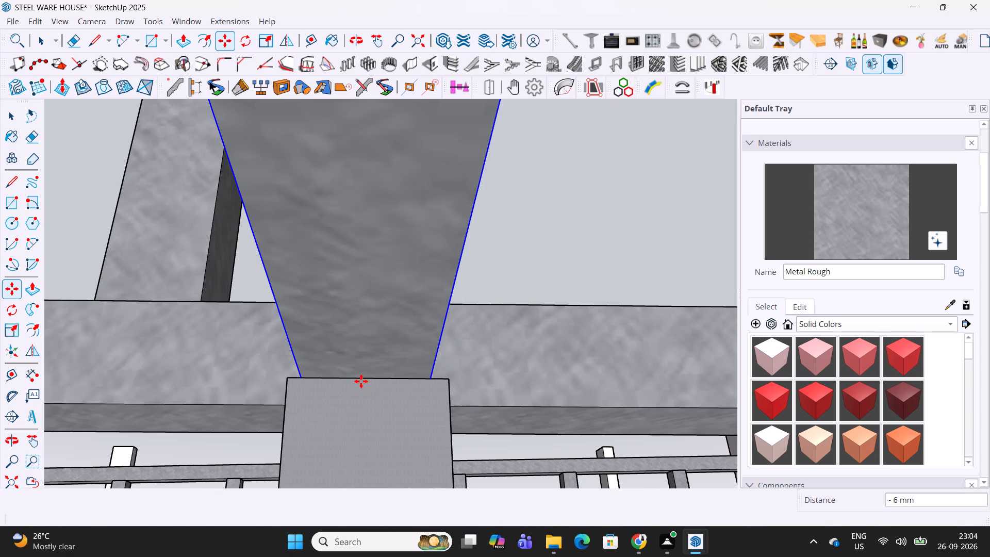
Examine the copied cross truss from several angles, comparing its length with the crossing trusses and columns.
{"action": "middle_click_drag", "start_coordinate": [391, 380], "coordinate": [408, 556]}
{"action": "middle_click_drag", "start_coordinate": [367, 373], "coordinate": [372, 443]}
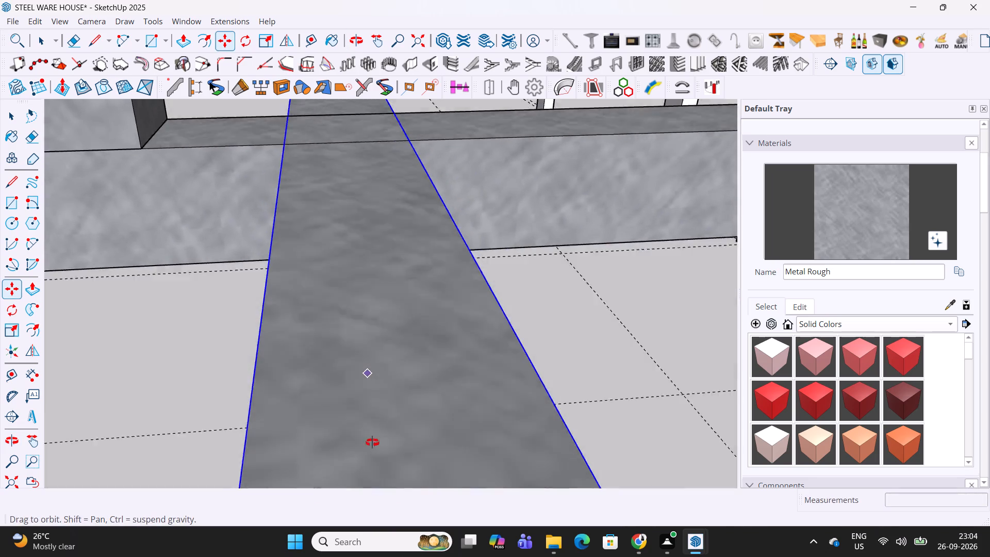
{"action": "middle_click_drag", "start_coordinate": [372, 443], "coordinate": [373, 474]}
{"action": "scroll", "coordinate": [395, 254], "scroll_direction": "down", "scroll_amount": 5}
{"action": "scroll", "coordinate": [387, 319], "scroll_direction": "down", "scroll_amount": 15}
{"action": "middle_click_drag", "start_coordinate": [335, 248], "coordinate": [425, 274], "text": "shift"}
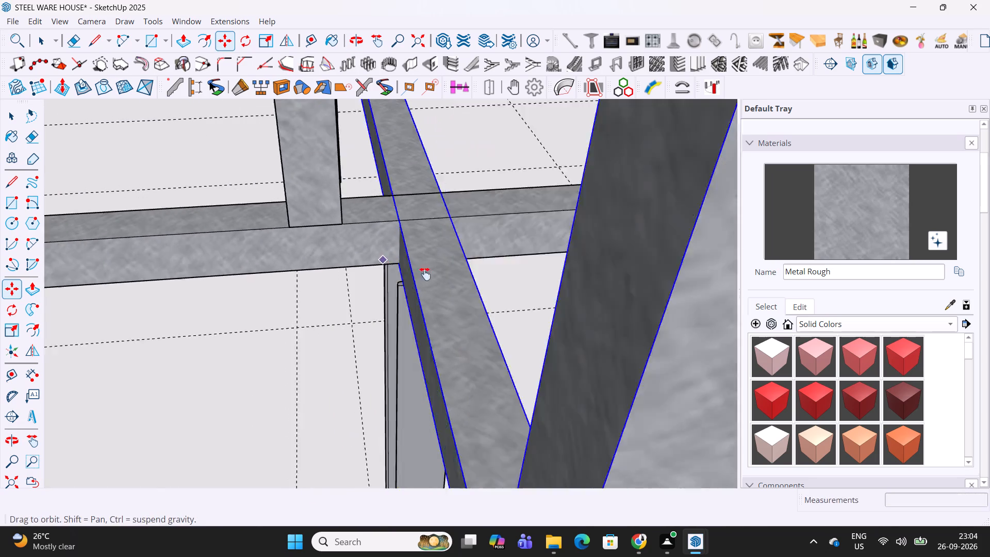
{"action": "middle_click_drag", "start_coordinate": [425, 274], "coordinate": [464, 293], "text": "shift"}
{"action": "scroll", "coordinate": [469, 299], "scroll_direction": "down", "scroll_amount": 20}
{"action": "scroll", "coordinate": [469, 299], "scroll_direction": "down", "scroll_amount": 7}
{"action": "middle_click_drag", "start_coordinate": [508, 220], "coordinate": [508, 348]}
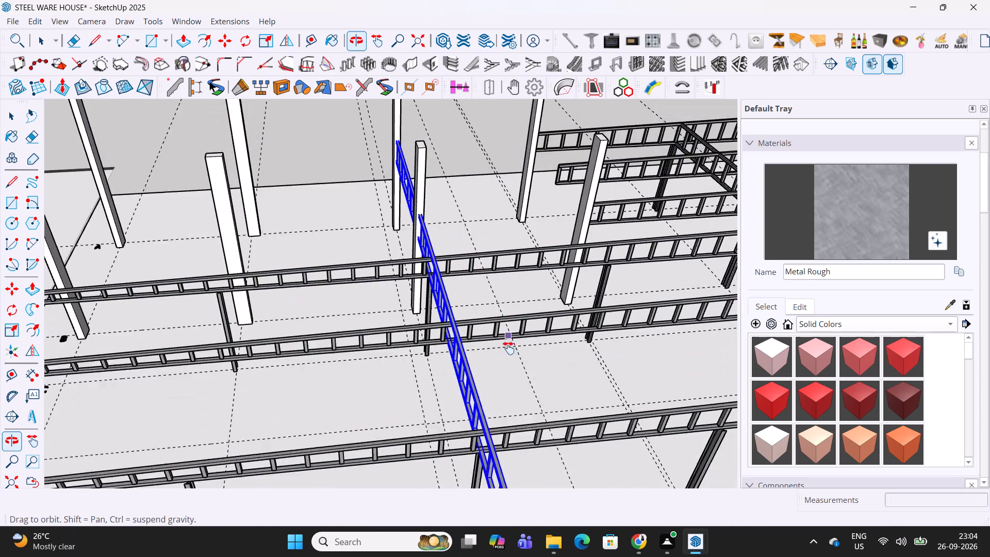
{"action": "middle_click_drag", "start_coordinate": [508, 348], "coordinate": [507, 355]}
{"action": "middle_click_drag", "start_coordinate": [529, 301], "coordinate": [206, 326]}
{"action": "middle_click_drag", "start_coordinate": [275, 260], "coordinate": [620, 248], "text": "shift"}
{"action": "middle_click_drag", "start_coordinate": [409, 310], "coordinate": [394, 286]}
{"action": "middle_click_drag", "start_coordinate": [393, 286], "coordinate": [513, 360], "text": "shift"}
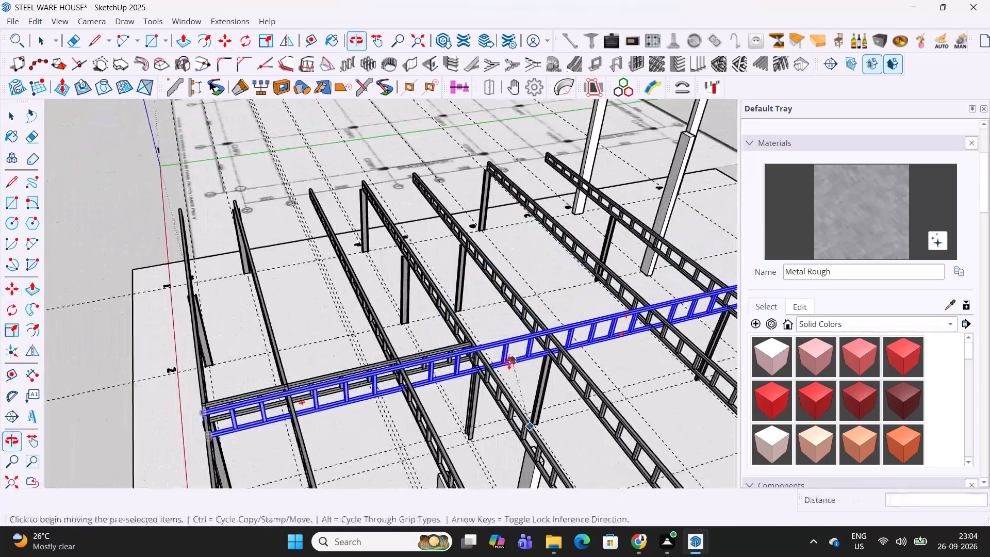
{"action": "middle_click_drag", "start_coordinate": [500, 363], "coordinate": [402, 325]}
Shorten the copied truss's top chord by about 7165 mm with Push/Pull, back to the crossing truss.
{"action": "key", "text": "space"}
{"action": "double_click", "coordinate": [388, 299]}
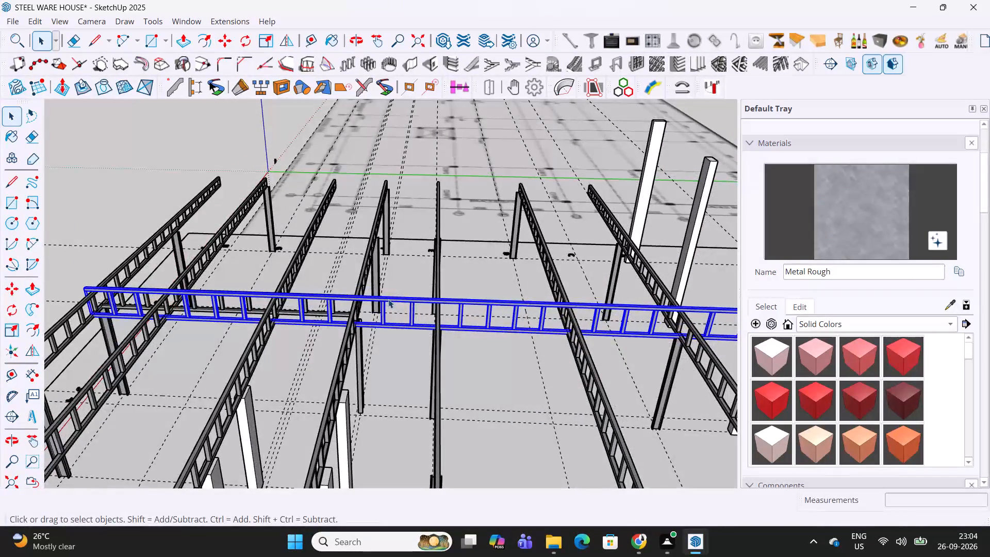
{"action": "middle_click_drag", "start_coordinate": [294, 292], "coordinate": [456, 288]}
{"action": "scroll", "coordinate": [569, 290], "scroll_direction": "up", "scroll_amount": 9}
{"action": "double_click", "coordinate": [557, 308]}
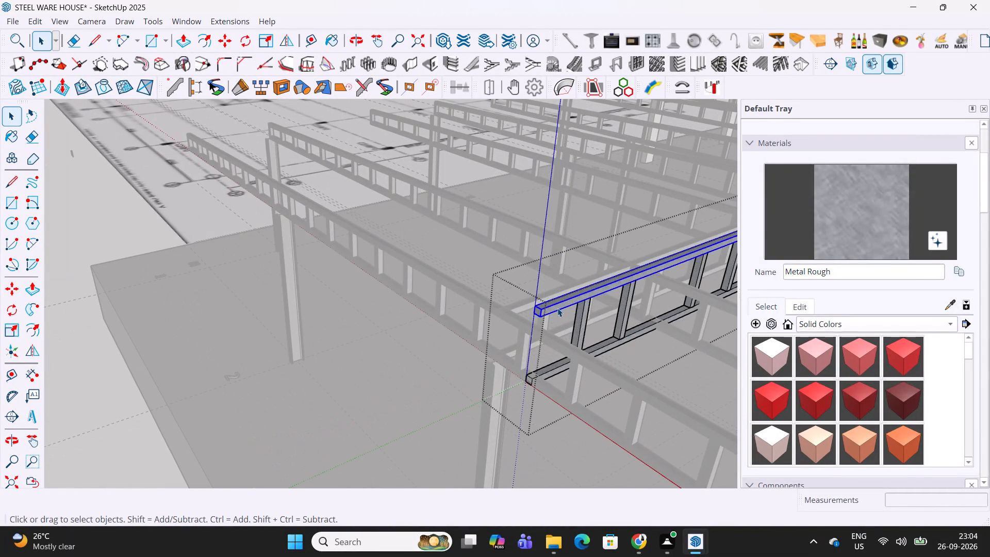
{"action": "key", "text": "p"}
{"action": "left_click", "coordinate": [536, 311]}
{"action": "middle_click_drag", "start_coordinate": [633, 292], "coordinate": [441, 326]}
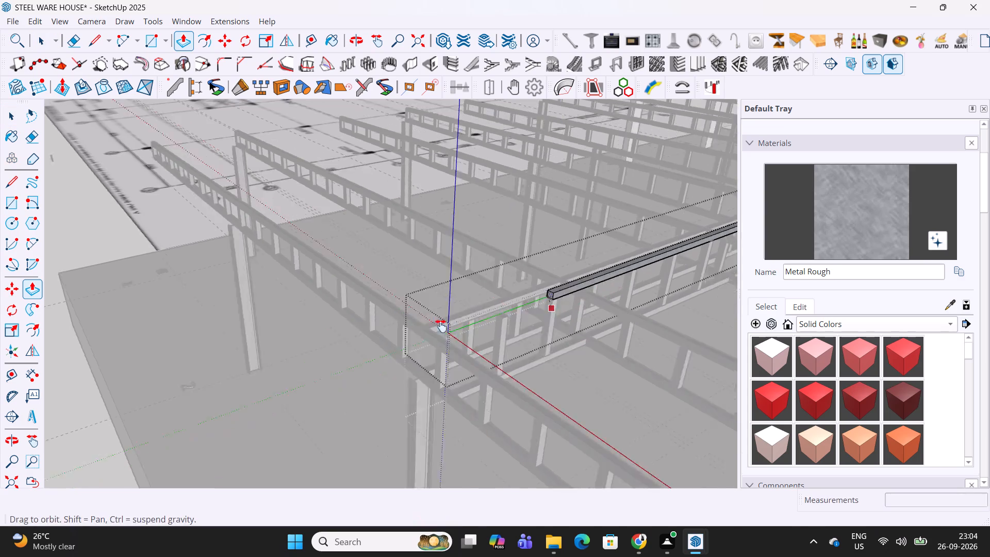
{"action": "middle_click_drag", "start_coordinate": [441, 326], "coordinate": [189, 363]}
{"action": "middle_click_drag", "start_coordinate": [509, 272], "coordinate": [419, 361], "text": "shift"}
{"action": "middle_click_drag", "start_coordinate": [489, 350], "coordinate": [418, 351]}
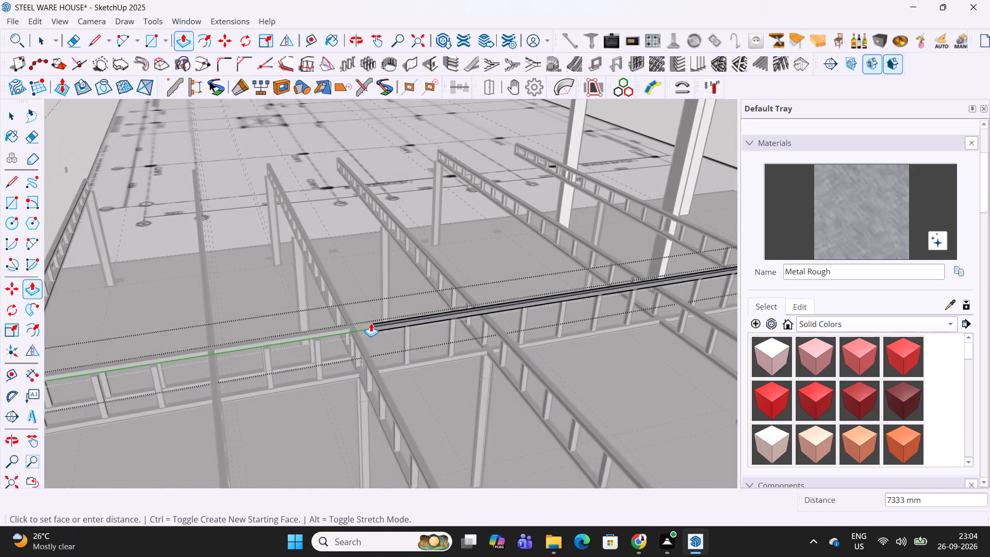
{"action": "scroll", "coordinate": [371, 323], "scroll_direction": "up", "scroll_amount": 8}
{"action": "middle_click_drag", "start_coordinate": [345, 356], "coordinate": [393, 271]}
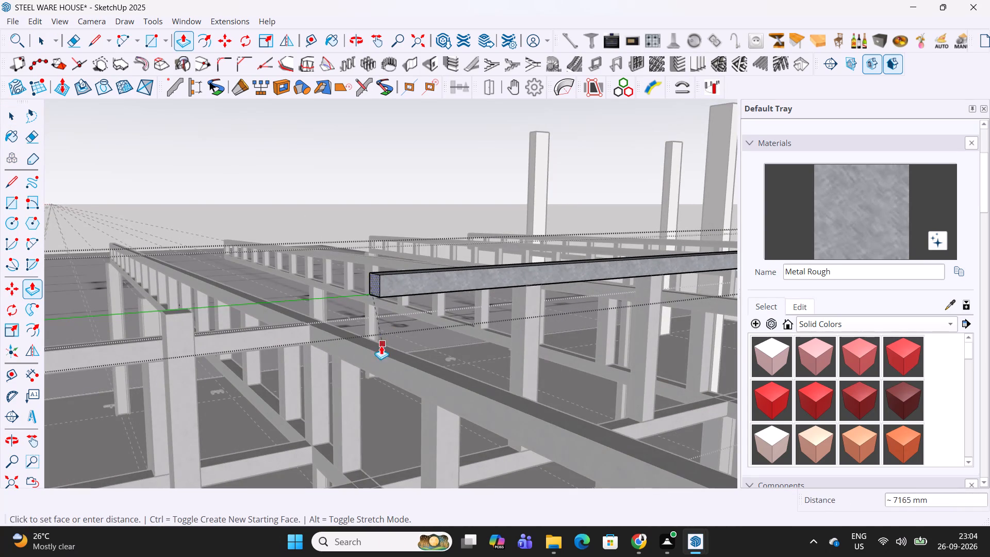
{"action": "middle_click_drag", "start_coordinate": [404, 351], "coordinate": [327, 372]}
{"action": "left_click", "coordinate": [341, 368]}
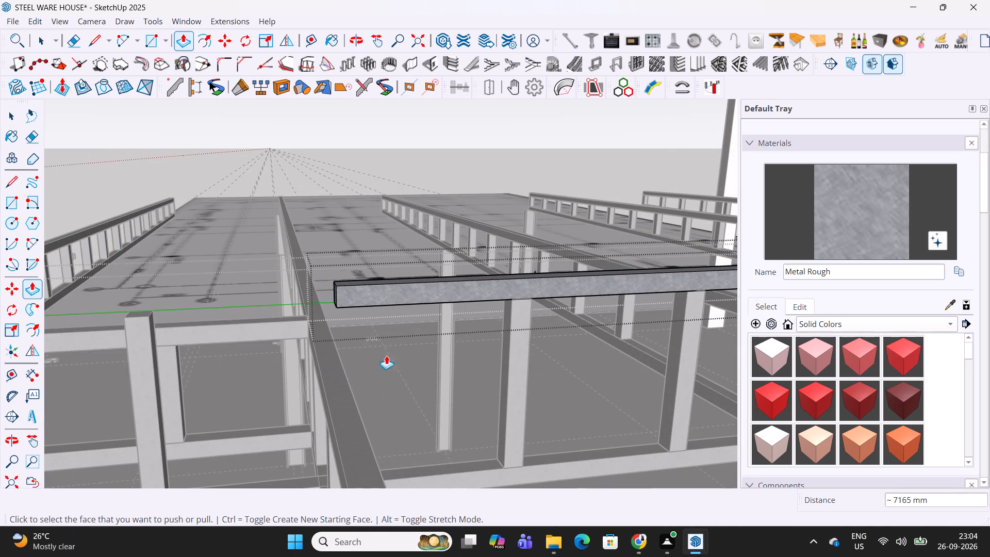
Shorten the copied truss's bottom chord by the same 7165 mm with Push/Pull.
{"action": "scroll", "coordinate": [398, 353], "scroll_direction": "down", "scroll_amount": 11}
{"action": "scroll", "coordinate": [292, 358], "scroll_direction": "up", "scroll_amount": 10}
{"action": "middle_click_drag", "start_coordinate": [227, 379], "coordinate": [340, 382]}
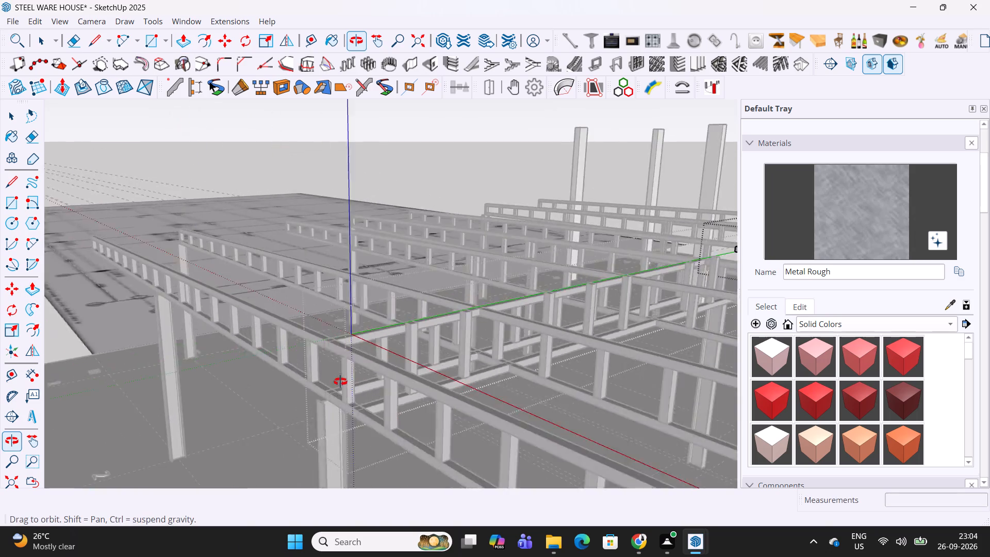
{"action": "middle_click_drag", "start_coordinate": [340, 382], "coordinate": [467, 383]}
{"action": "scroll", "coordinate": [534, 412], "scroll_direction": "up", "scroll_amount": 1}
{"action": "scroll", "coordinate": [583, 383], "scroll_direction": "up", "scroll_amount": 3}
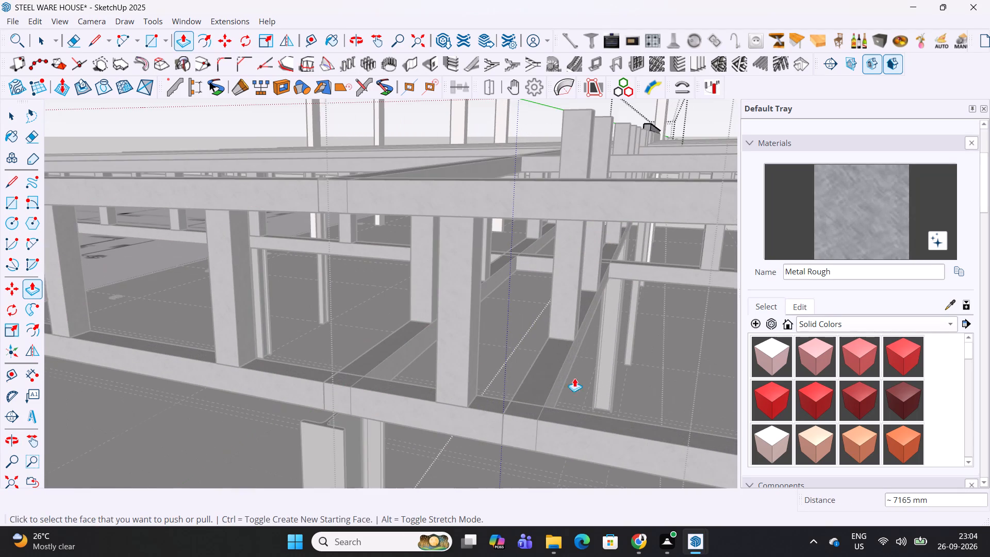
{"action": "key", "text": "space"}
{"action": "double_click", "coordinate": [553, 375]}
{"action": "key", "text": "p"}
{"action": "double_click", "coordinate": [523, 427]}
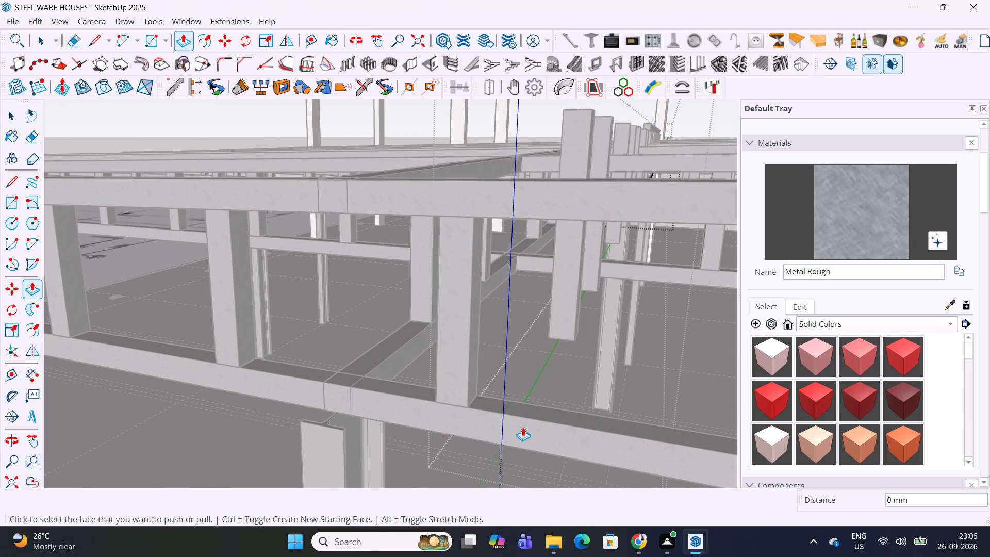
Delete all the leftover posts of the copied truss standing beyond its shortened chords.
{"action": "scroll", "coordinate": [523, 427], "scroll_direction": "down", "scroll_amount": 6}
{"action": "scroll", "coordinate": [544, 354], "scroll_direction": "down", "scroll_amount": 6}
{"action": "middle_click_drag", "start_coordinate": [607, 315], "coordinate": [565, 321]}
{"action": "key", "text": "space"}
{"action": "key", "text": "Escape"}
{"action": "left_click", "coordinate": [299, 346]}
{"action": "scroll", "coordinate": [312, 339], "scroll_direction": "down", "scroll_amount": 2}
{"action": "middle_click_drag", "start_coordinate": [321, 337], "coordinate": [228, 376]}
{"action": "middle_click_drag", "start_coordinate": [554, 292], "coordinate": [382, 366]}
{"action": "scroll", "coordinate": [382, 361], "scroll_direction": "down", "scroll_amount": 2}
{"action": "middle_click_drag", "start_coordinate": [385, 360], "coordinate": [524, 341]}
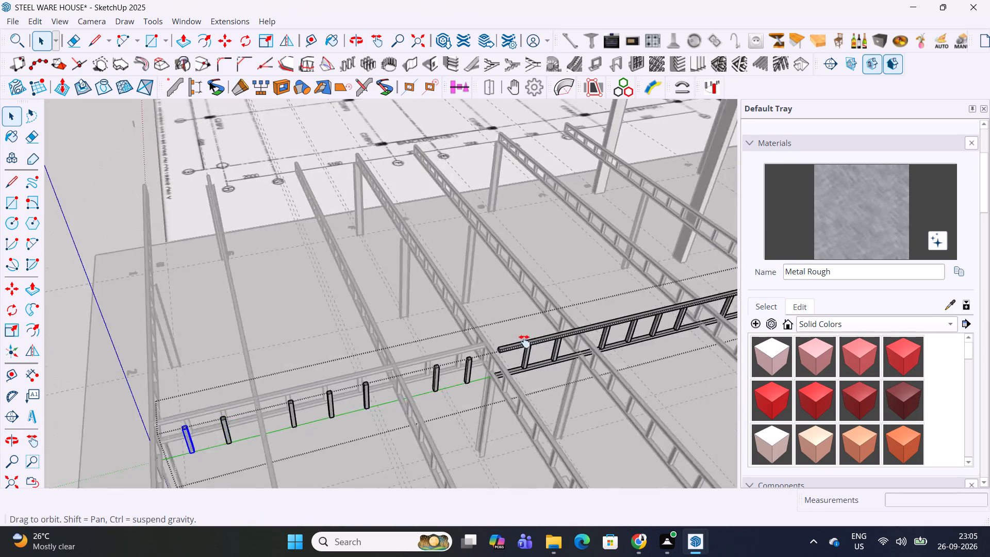
{"action": "middle_click_drag", "start_coordinate": [524, 341], "coordinate": [520, 315]}
{"action": "middle_click_drag", "start_coordinate": [527, 335], "coordinate": [442, 347]}
{"action": "left_click_drag", "start_coordinate": [386, 331], "coordinate": [269, 399]}
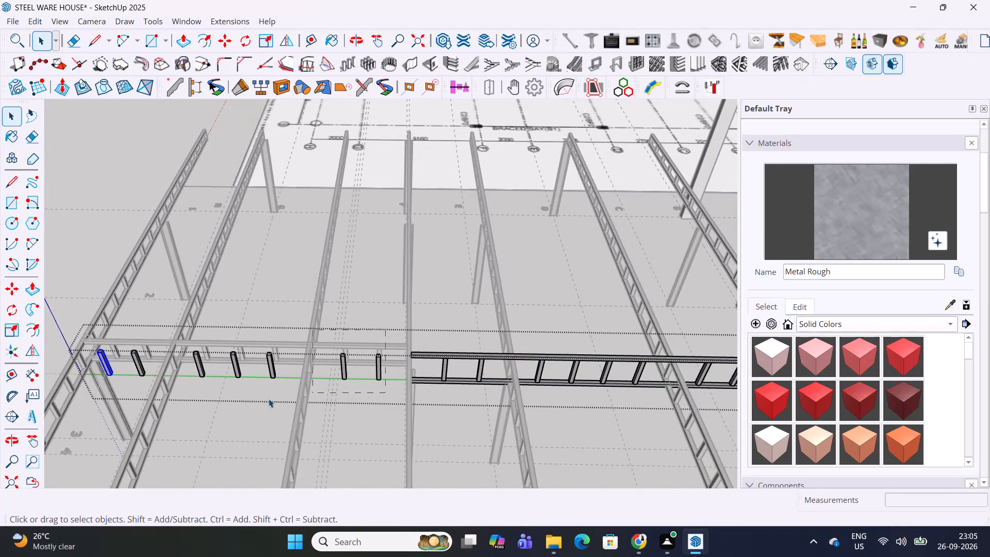
{"action": "left_click_drag", "start_coordinate": [269, 399], "coordinate": [78, 422]}
{"action": "key", "text": "Delete"}
Shorten the copied truss's top chord at its other end by about 5769 mm with Push/Pull, back to the tall column.
{"action": "middle_click_drag", "start_coordinate": [458, 375], "coordinate": [431, 374]}
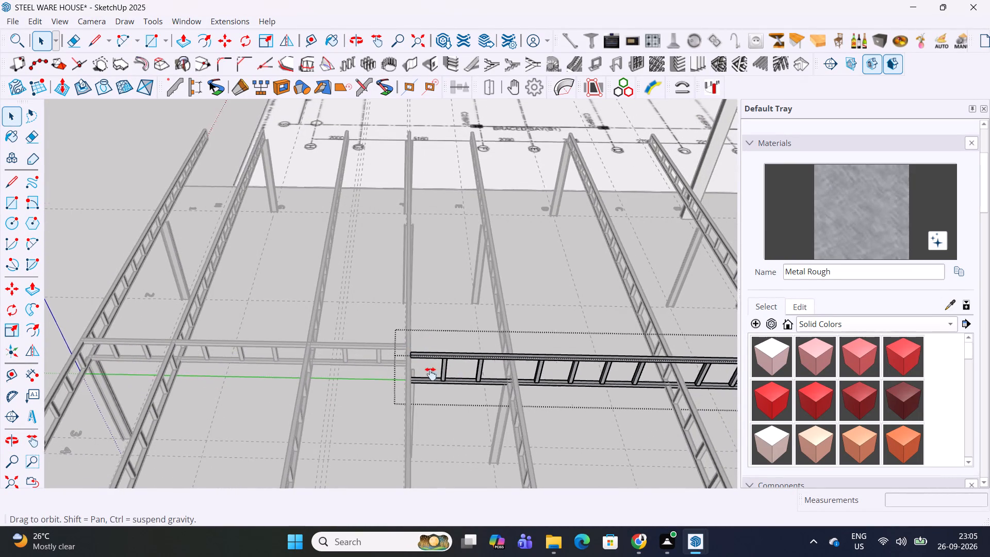
{"action": "middle_click_drag", "start_coordinate": [431, 374], "coordinate": [129, 312]}
{"action": "scroll", "coordinate": [403, 299], "scroll_direction": "down", "scroll_amount": 3}
{"action": "middle_click_drag", "start_coordinate": [548, 298], "coordinate": [392, 282]}
{"action": "scroll", "coordinate": [441, 324], "scroll_direction": "up", "scroll_amount": 1}
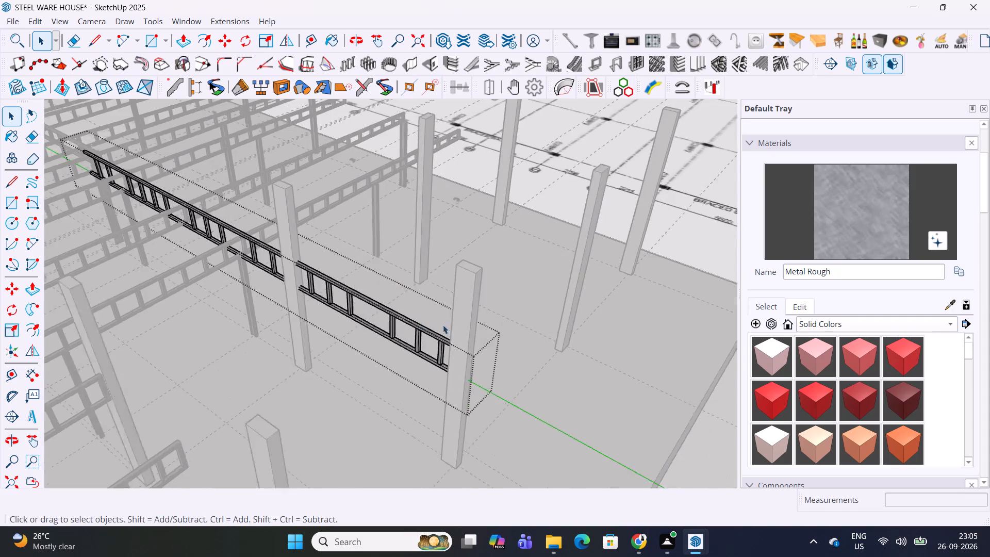
{"action": "scroll", "coordinate": [443, 325], "scroll_direction": "up", "scroll_amount": 9}
{"action": "middle_click_drag", "start_coordinate": [452, 349], "coordinate": [653, 316]}
{"action": "scroll", "coordinate": [470, 326], "scroll_direction": "up", "scroll_amount": 7}
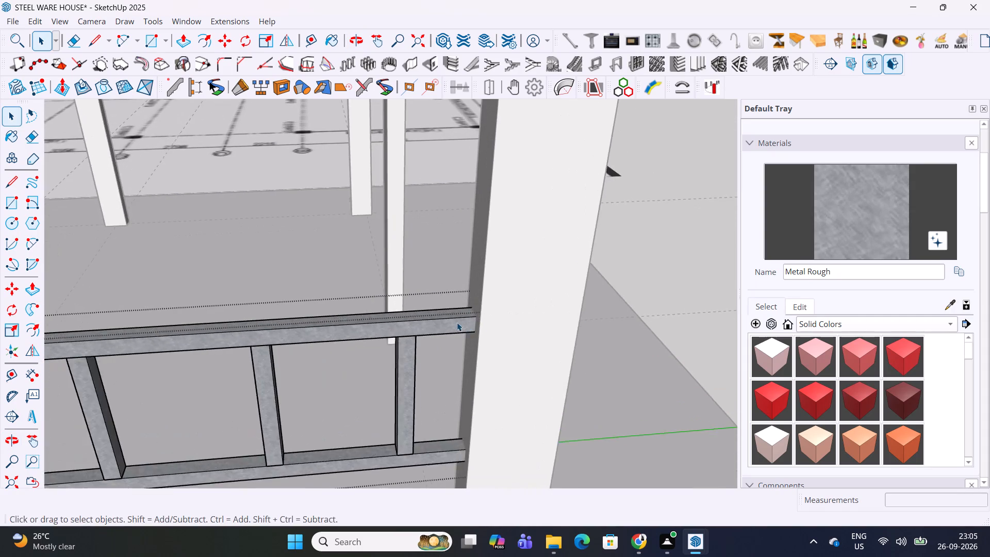
{"action": "scroll", "coordinate": [457, 322], "scroll_direction": "up", "scroll_amount": 3}
{"action": "middle_click_drag", "start_coordinate": [503, 313], "coordinate": [277, 255]}
{"action": "scroll", "coordinate": [283, 319], "scroll_direction": "up", "scroll_amount": 5}
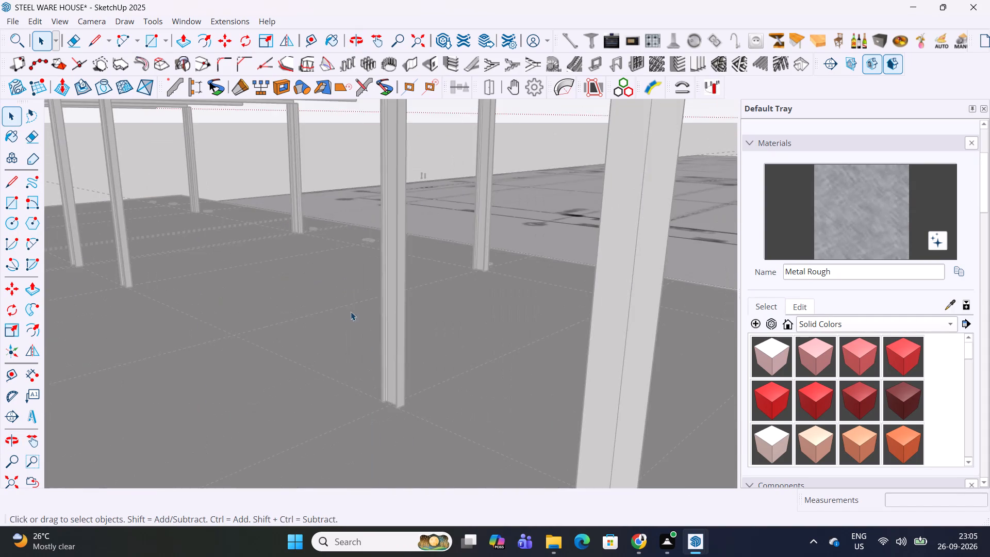
{"action": "scroll", "coordinate": [354, 316], "scroll_direction": "down", "scroll_amount": 5}
{"action": "middle_click_drag", "start_coordinate": [535, 267], "coordinate": [298, 233]}
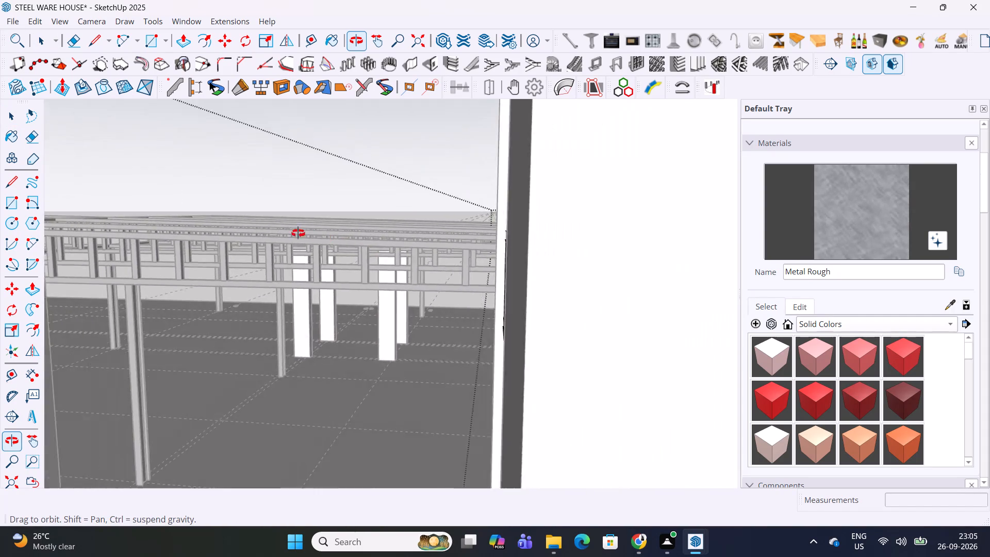
{"action": "middle_click_drag", "start_coordinate": [298, 233], "coordinate": [706, 281]}
{"action": "middle_click_drag", "start_coordinate": [689, 267], "coordinate": [391, 292]}
{"action": "scroll", "coordinate": [395, 272], "scroll_direction": "up", "scroll_amount": 10}
{"action": "middle_click_drag", "start_coordinate": [512, 274], "coordinate": [127, 207]}
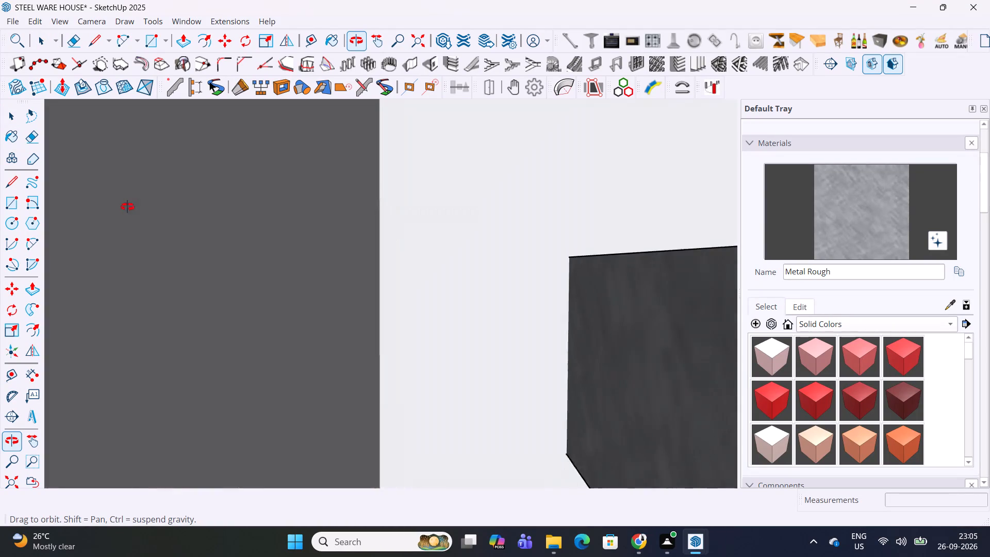
{"action": "middle_click_drag", "start_coordinate": [127, 207], "coordinate": [101, 201]}
{"action": "scroll", "coordinate": [405, 232], "scroll_direction": "down", "scroll_amount": 3}
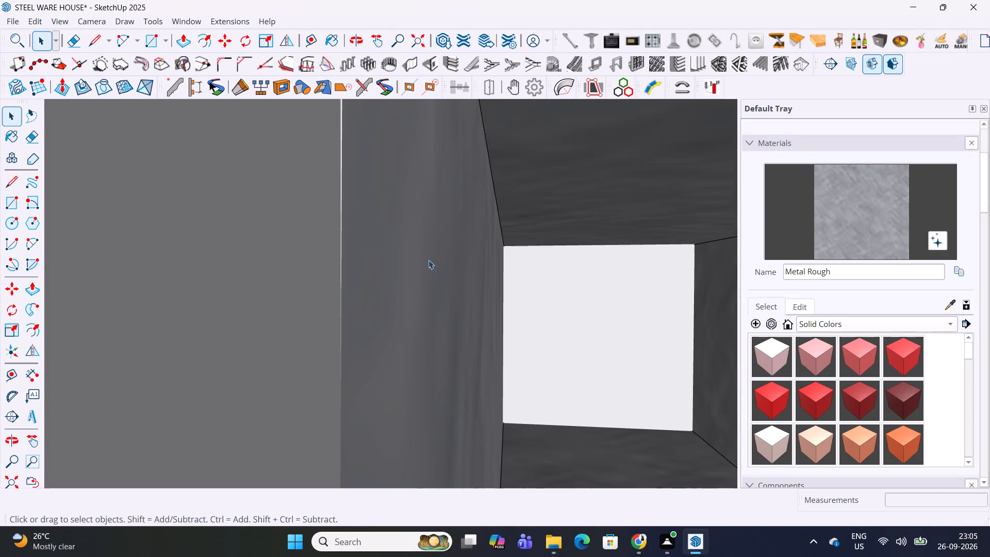
{"action": "scroll", "coordinate": [428, 260], "scroll_direction": "down", "scroll_amount": 3}
{"action": "scroll", "coordinate": [496, 287], "scroll_direction": "down", "scroll_amount": 10}
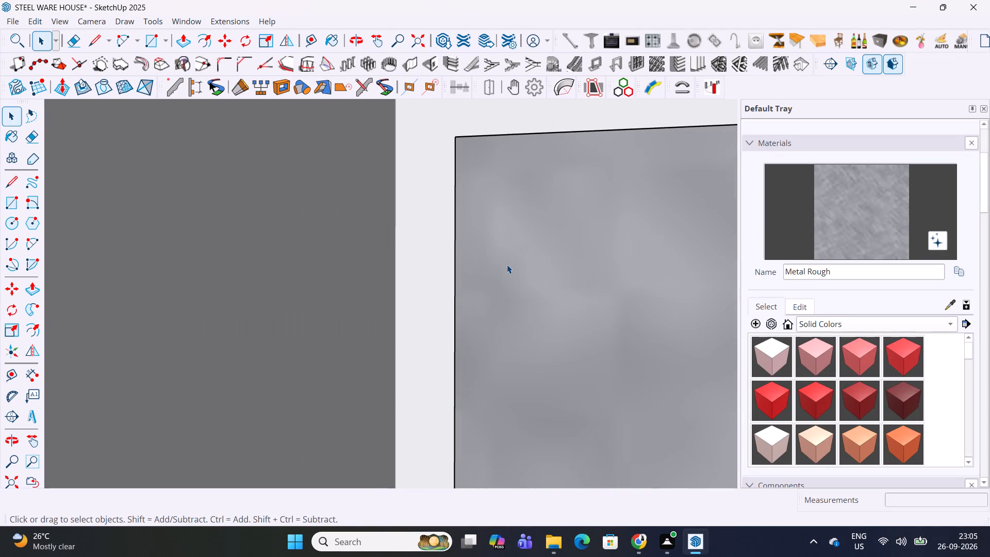
{"action": "triple_click", "coordinate": [540, 273]}
{"action": "left_click", "coordinate": [540, 273]}
{"action": "key", "text": "p"}
{"action": "left_click", "coordinate": [549, 356]}
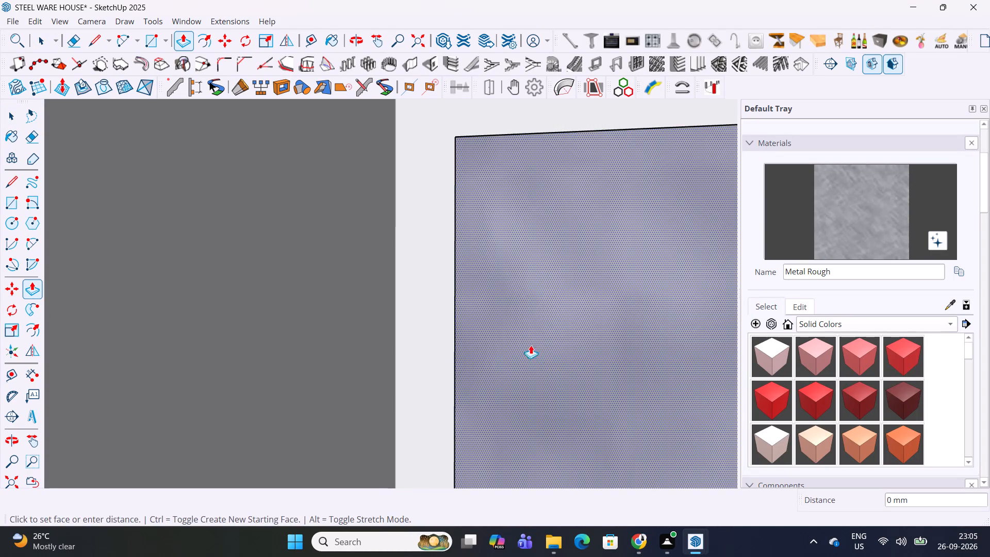
{"action": "middle_click_drag", "start_coordinate": [472, 269], "coordinate": [840, 298]}
{"action": "scroll", "coordinate": [376, 251], "scroll_direction": "down", "scroll_amount": 16}
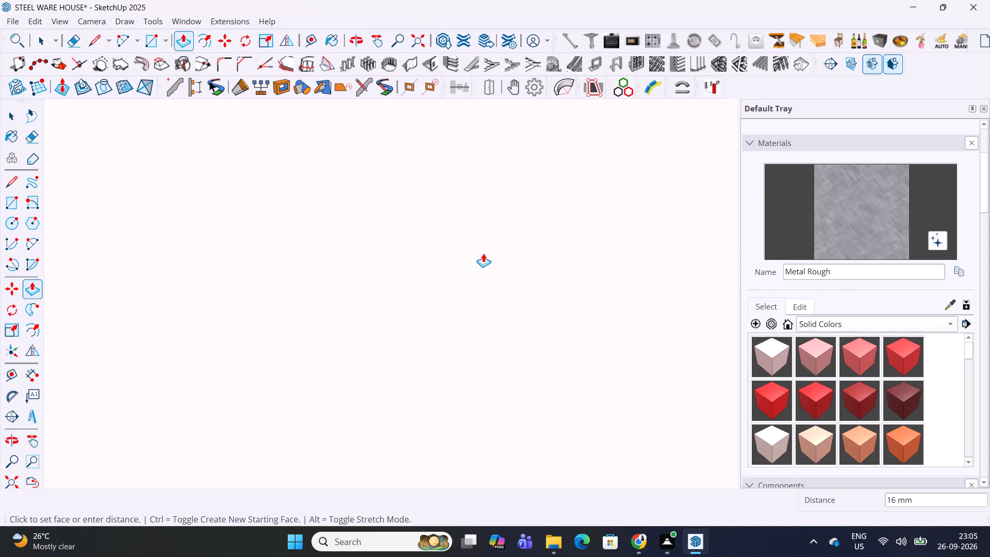
{"action": "scroll", "coordinate": [483, 253], "scroll_direction": "down", "scroll_amount": 20}
{"action": "scroll", "coordinate": [483, 253], "scroll_direction": "down", "scroll_amount": 18}
{"action": "middle_click_drag", "start_coordinate": [414, 220], "coordinate": [445, 241]}
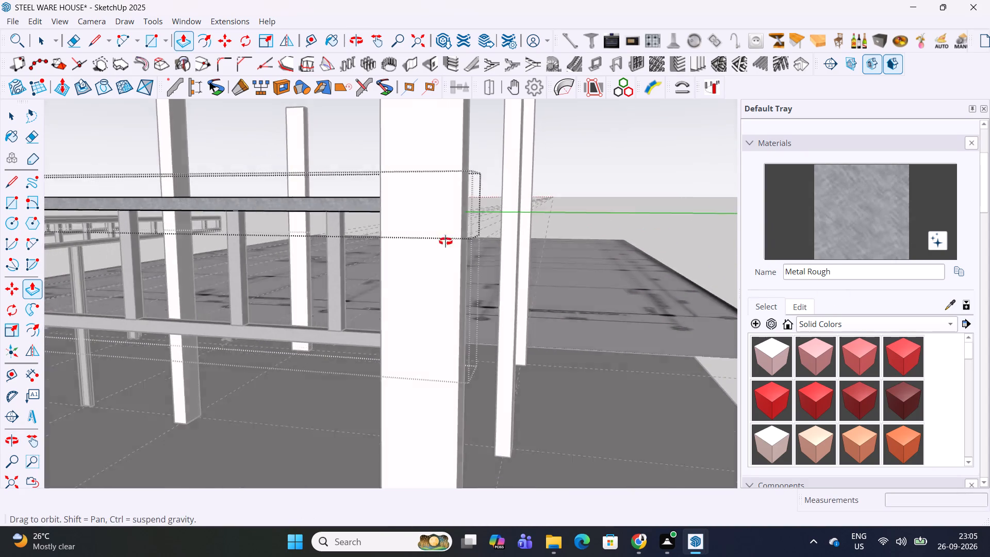
{"action": "middle_click_drag", "start_coordinate": [445, 241], "coordinate": [584, 263]}
{"action": "scroll", "coordinate": [401, 220], "scroll_direction": "down", "scroll_amount": 13}
{"action": "middle_click_drag", "start_coordinate": [306, 234], "coordinate": [323, 236], "text": "shift"}
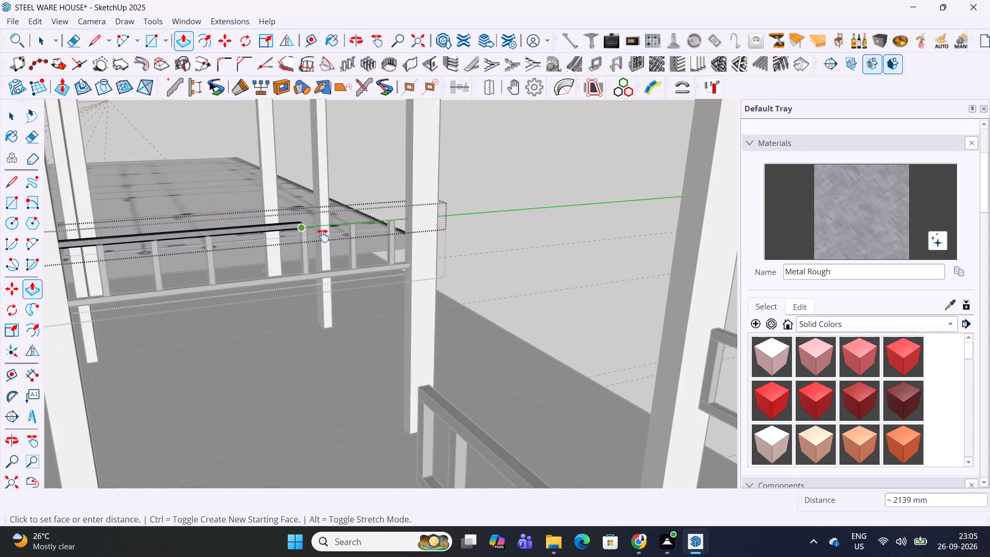
{"action": "middle_click_drag", "start_coordinate": [323, 236], "coordinate": [588, 269], "text": "shift"}
{"action": "left_click", "coordinate": [355, 202]}
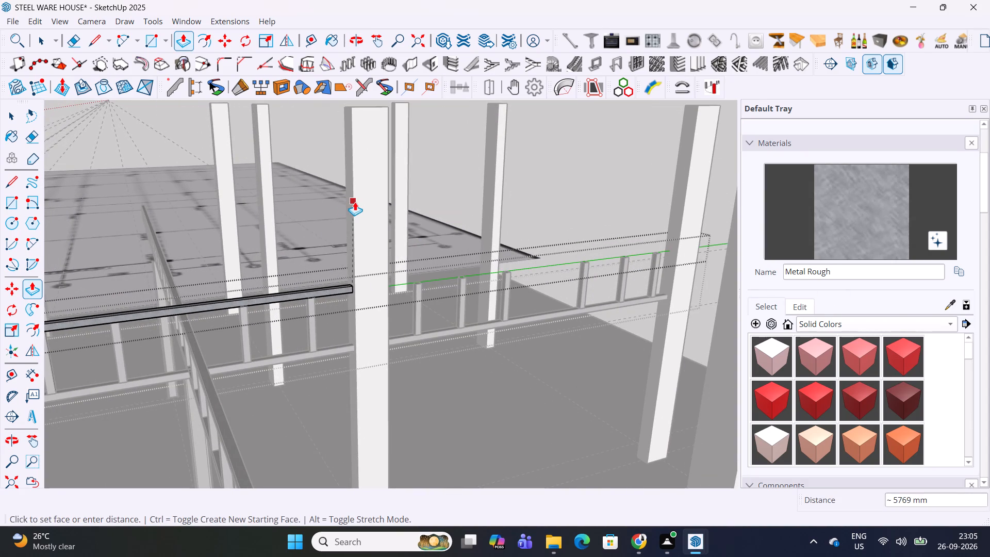
Shorten the copied truss's bottom chord by the same 5769 mm or so with Push/Pull, ending at the tall column.
{"action": "middle_click_drag", "start_coordinate": [504, 245], "coordinate": [357, 257]}
{"action": "scroll", "coordinate": [285, 333], "scroll_direction": "up", "scroll_amount": 5}
{"action": "key", "text": "space"}
{"action": "triple_click", "coordinate": [334, 391]}
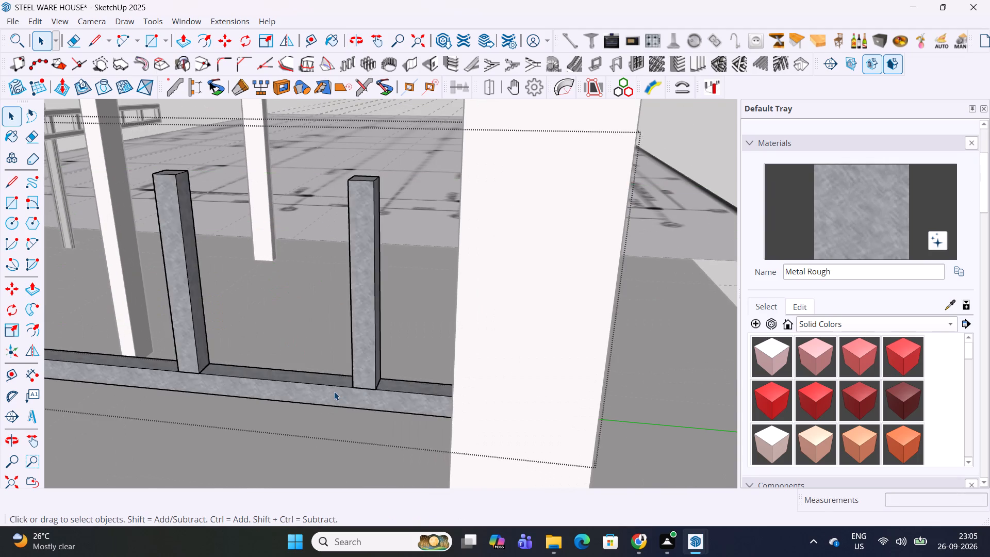
{"action": "left_click", "coordinate": [334, 391]}
{"action": "key", "text": "k"}
{"action": "middle_click_drag", "start_coordinate": [457, 418], "coordinate": [382, 412]}
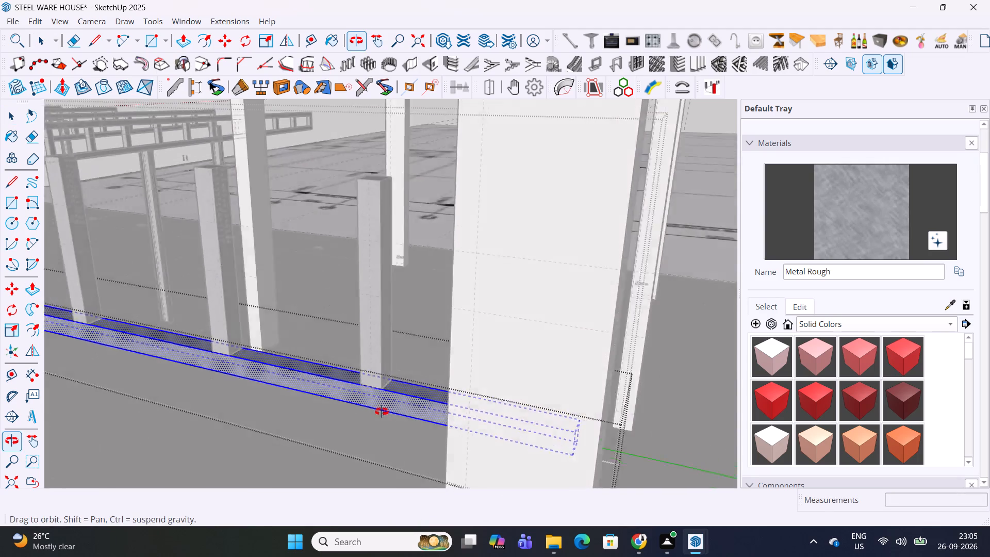
{"action": "middle_click_drag", "start_coordinate": [382, 412], "coordinate": [312, 388]}
{"action": "scroll", "coordinate": [312, 388], "scroll_direction": "up", "scroll_amount": 1}
{"action": "key", "text": "p"}
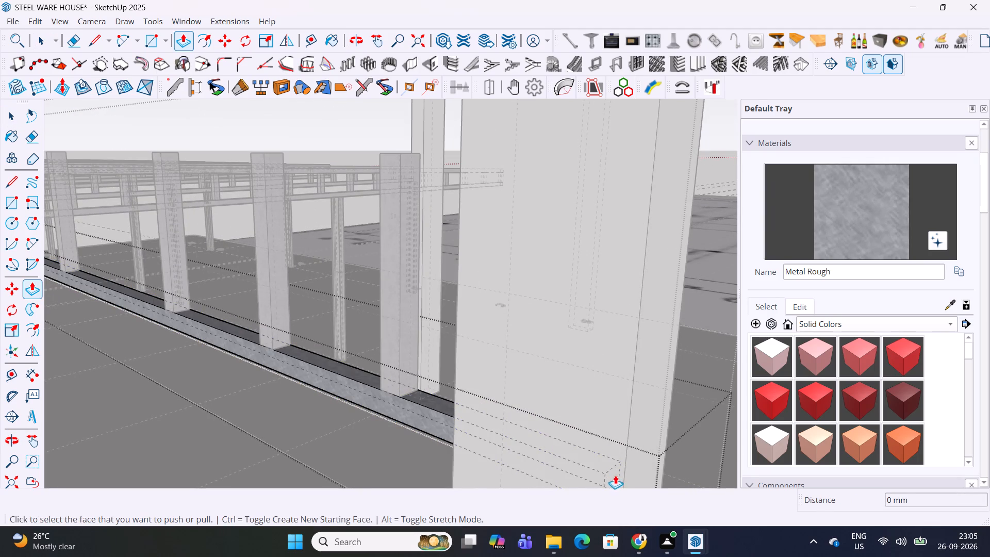
{"action": "left_click", "coordinate": [615, 476]}
{"action": "scroll", "coordinate": [514, 359], "scroll_direction": "down", "scroll_amount": 6}
{"action": "key", "text": "k"}
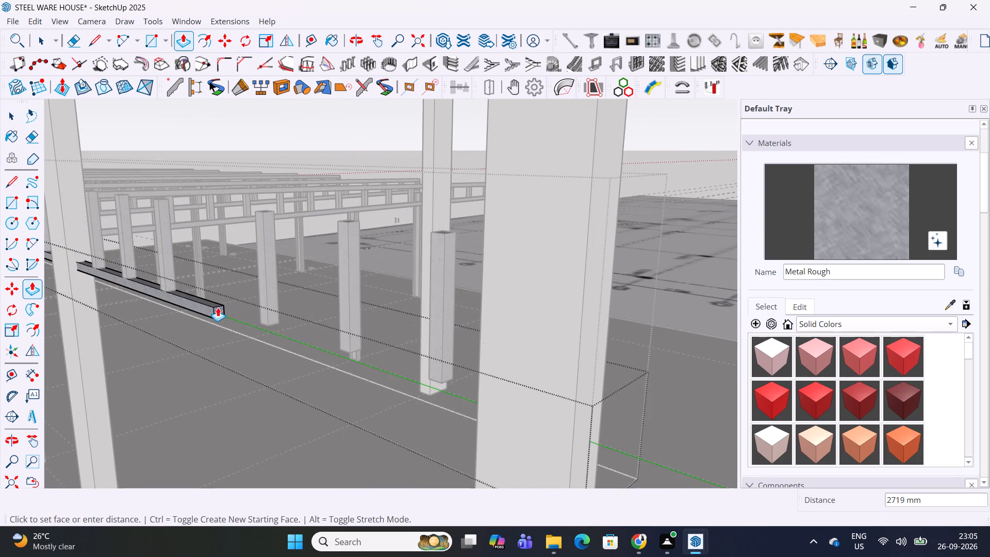
{"action": "scroll", "coordinate": [218, 307], "scroll_direction": "down", "scroll_amount": 1}
{"action": "middle_click_drag", "start_coordinate": [93, 305], "coordinate": [386, 346]}
{"action": "scroll", "coordinate": [93, 305], "scroll_direction": "down", "scroll_amount": 1}
{"action": "scroll", "coordinate": [504, 287], "scroll_direction": "down", "scroll_amount": 6}
{"action": "scroll", "coordinate": [377, 301], "scroll_direction": "down", "scroll_amount": 5}
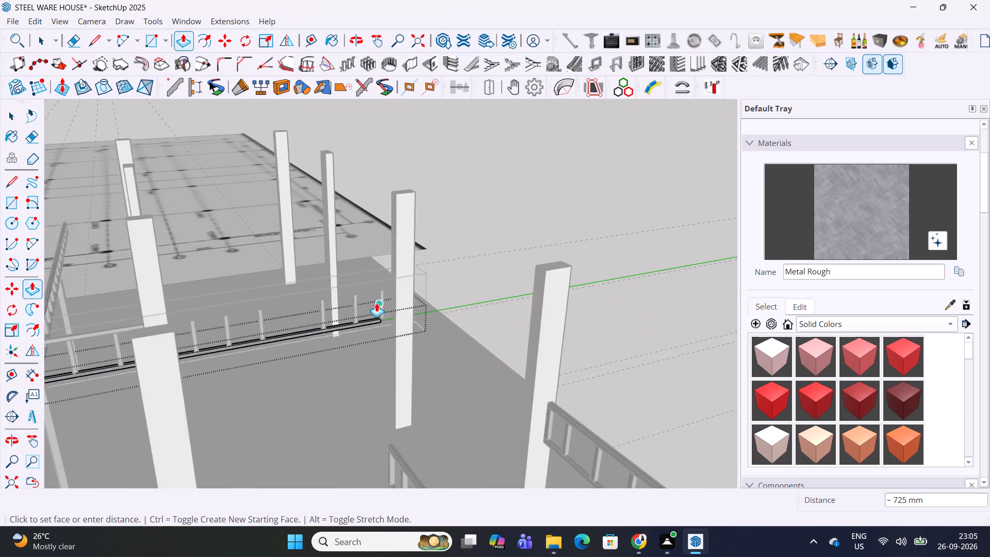
{"action": "middle_click_drag", "start_coordinate": [276, 310], "coordinate": [437, 280]}
{"action": "scroll", "coordinate": [454, 296], "scroll_direction": "up", "scroll_amount": 5}
{"action": "left_click", "coordinate": [451, 333]}
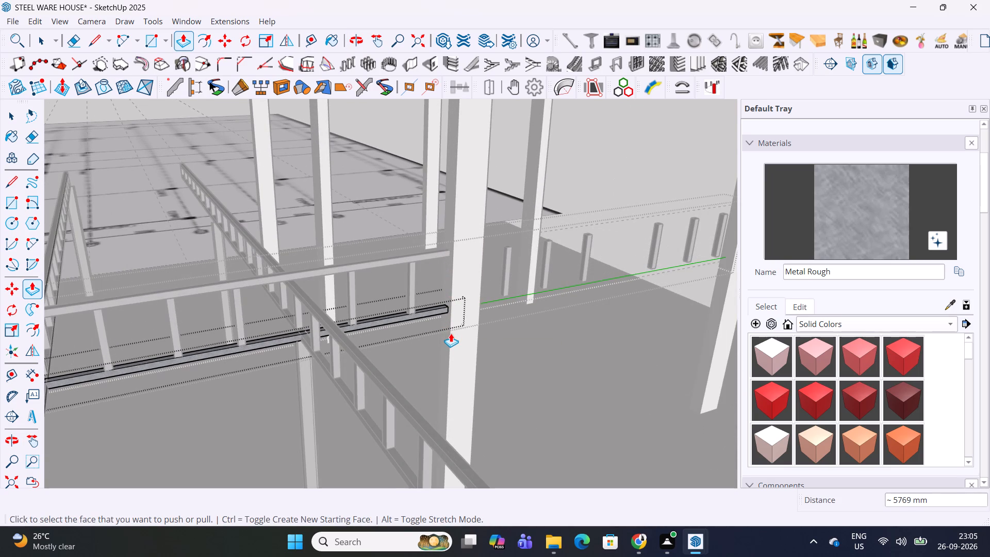
Delete the leftover posts beyond the tall column and finish editing the copied truss.
{"action": "scroll", "coordinate": [451, 333], "scroll_direction": "down", "scroll_amount": 6}
{"action": "scroll", "coordinate": [465, 286], "scroll_direction": "down", "scroll_amount": 3}
{"action": "middle_click_drag", "start_coordinate": [505, 273], "coordinate": [430, 298]}
{"action": "key", "text": "space"}
{"action": "key", "text": "Escape"}
{"action": "left_click", "coordinate": [449, 318]}
{"action": "left_click_drag", "start_coordinate": [581, 286], "coordinate": [424, 343]}
{"action": "key", "text": "Delete"}
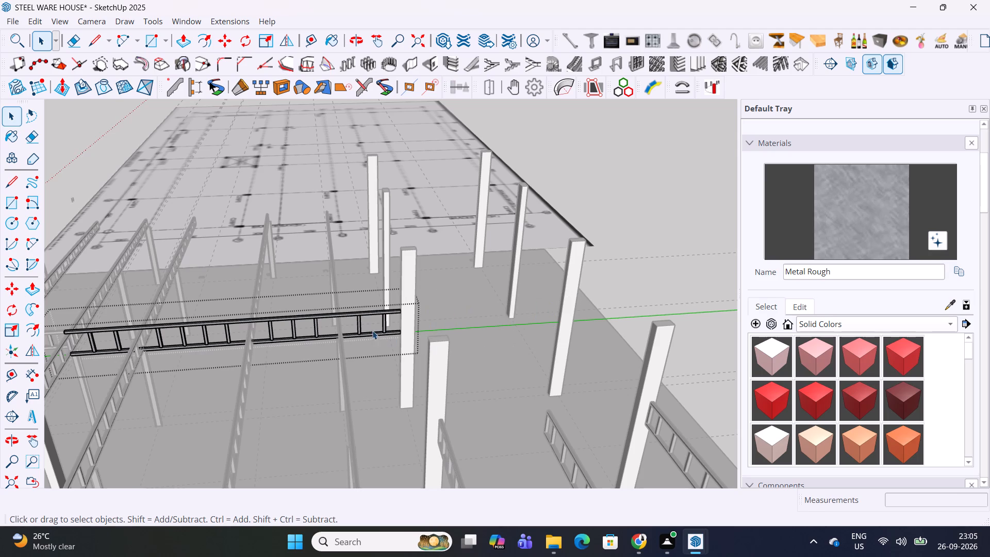
{"action": "middle_click_drag", "start_coordinate": [367, 329], "coordinate": [527, 326]}
{"action": "key", "text": "Escape"}
Examine how the shortened cross truss meets the crossing trusses and columns, comparing the joints from several angles.
{"action": "scroll", "coordinate": [292, 326], "scroll_direction": "up", "scroll_amount": 2}
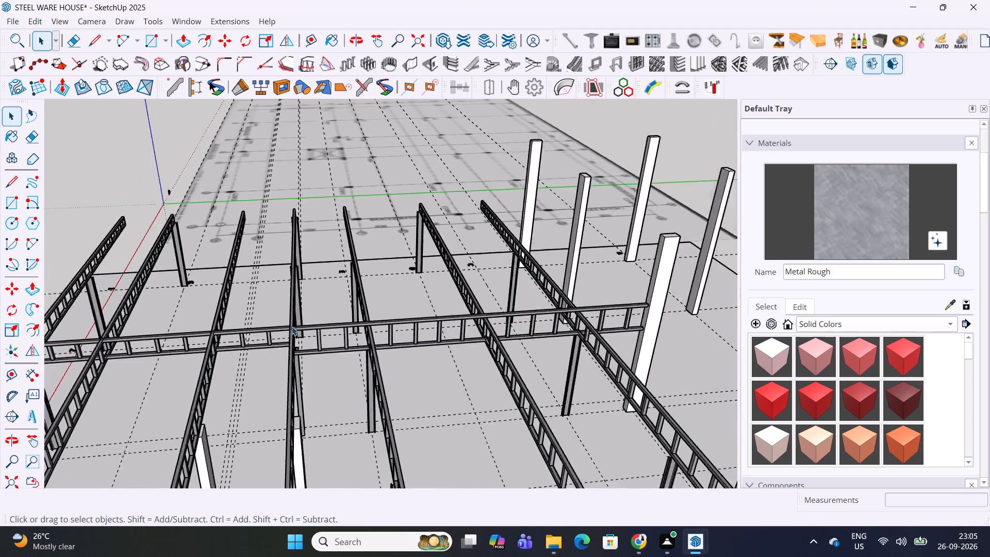
{"action": "scroll", "coordinate": [292, 326], "scroll_direction": "up", "scroll_amount": 9}
{"action": "middle_click_drag", "start_coordinate": [297, 331], "coordinate": [480, 283]}
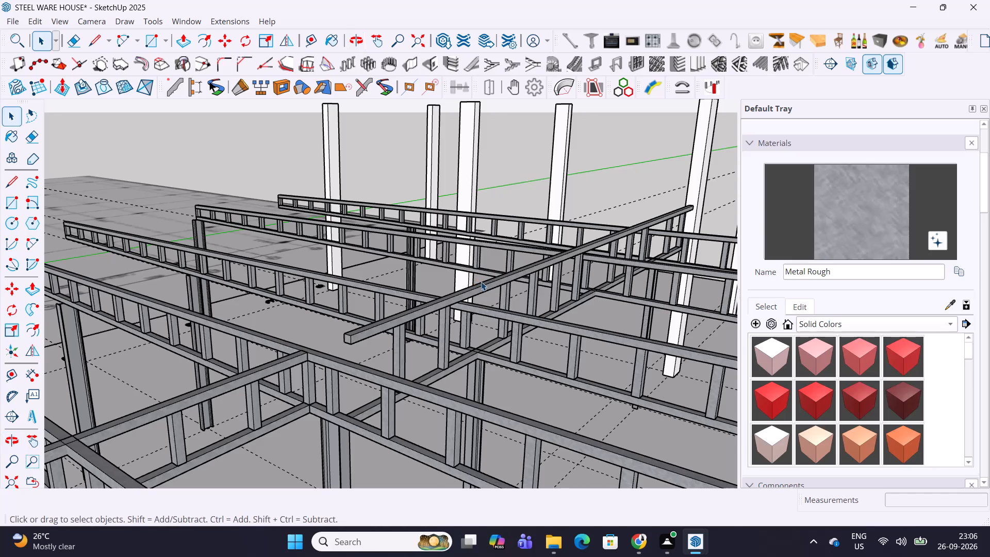
{"action": "scroll", "coordinate": [362, 332], "scroll_direction": "up", "scroll_amount": 4}
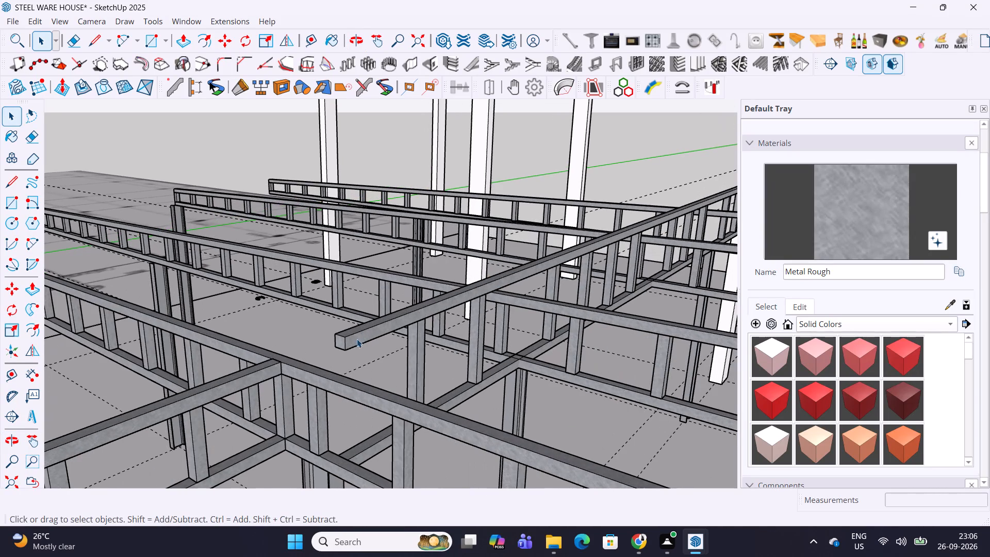
{"action": "middle_click_drag", "start_coordinate": [357, 339], "coordinate": [528, 184]}
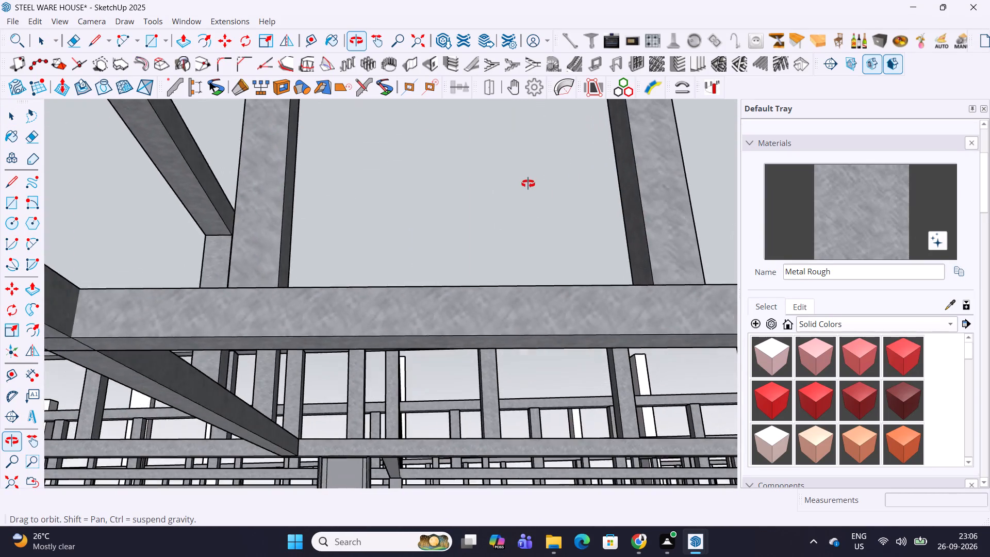
{"action": "middle_click_drag", "start_coordinate": [528, 184], "coordinate": [503, 437]}
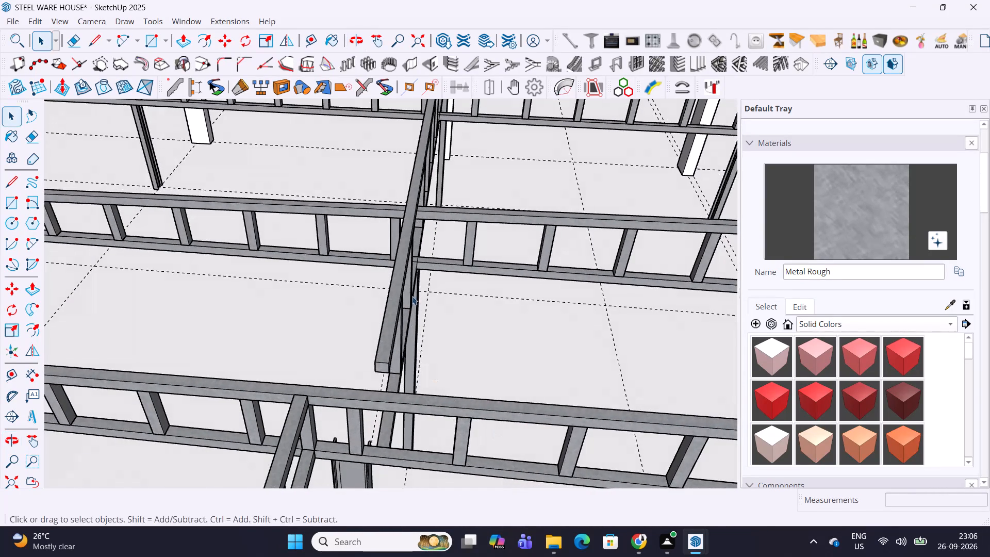
{"action": "scroll", "coordinate": [414, 293], "scroll_direction": "down", "scroll_amount": 2}
{"action": "middle_click_drag", "start_coordinate": [419, 286], "coordinate": [421, 302]}
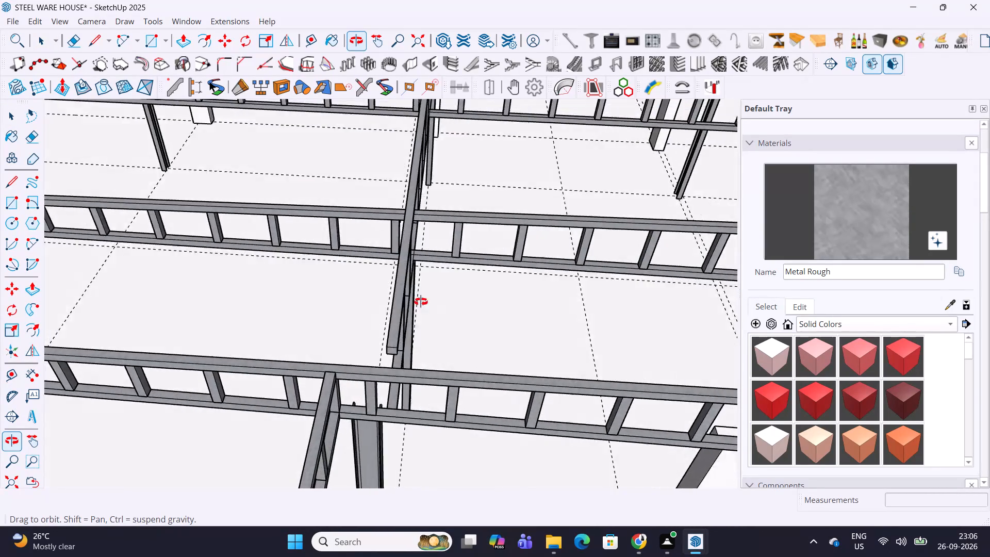
{"action": "middle_click_drag", "start_coordinate": [421, 302], "coordinate": [52, 267]}
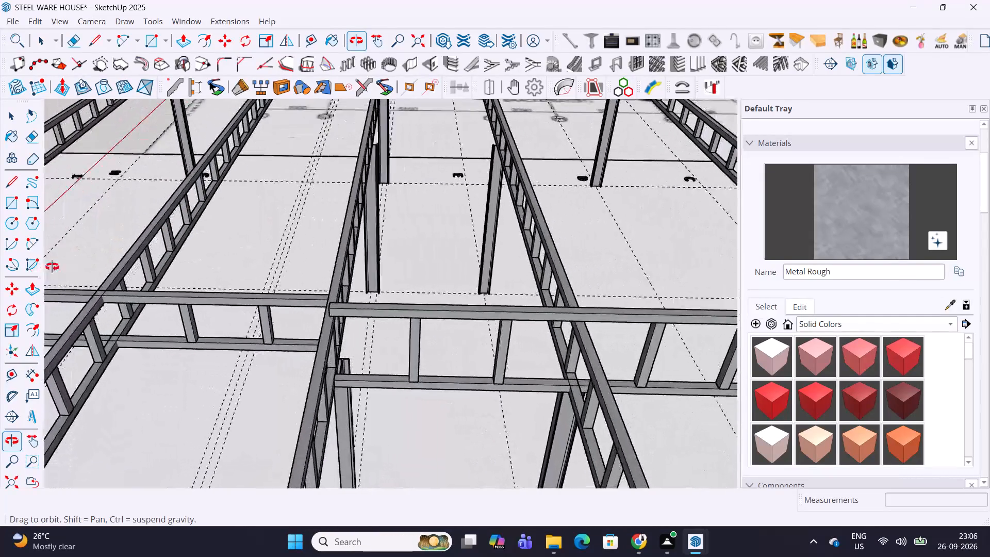
{"action": "middle_click_drag", "start_coordinate": [52, 267], "coordinate": [58, 224]}
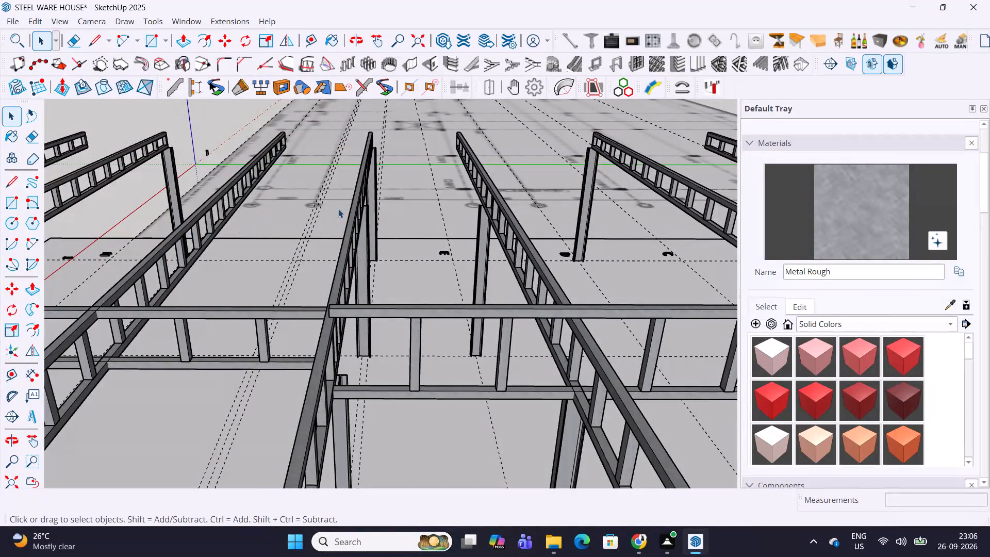
{"action": "scroll", "coordinate": [367, 203], "scroll_direction": "up", "scroll_amount": 10}
{"action": "scroll", "coordinate": [356, 245], "scroll_direction": "down", "scroll_amount": 4}
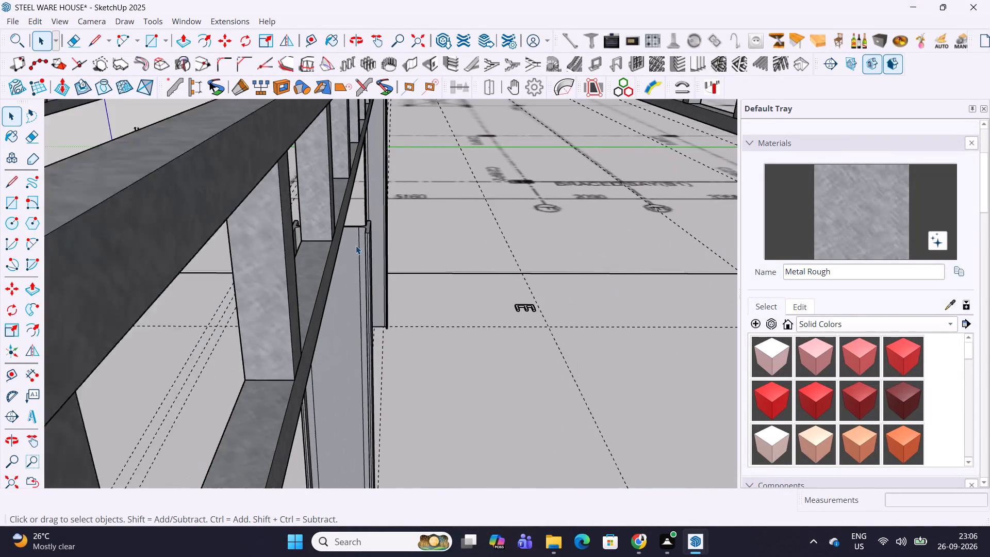
{"action": "scroll", "coordinate": [396, 219], "scroll_direction": "down", "scroll_amount": 6}
{"action": "scroll", "coordinate": [403, 170], "scroll_direction": "down", "scroll_amount": 5}
{"action": "middle_click_drag", "start_coordinate": [417, 314], "coordinate": [409, 254]}
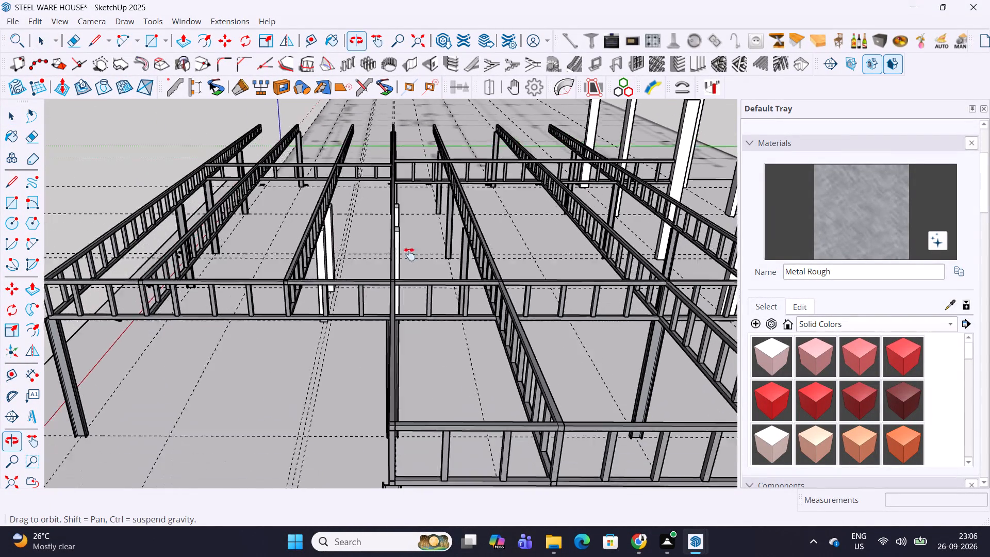
{"action": "middle_click_drag", "start_coordinate": [409, 254], "coordinate": [408, 209]}
{"action": "scroll", "coordinate": [391, 322], "scroll_direction": "up", "scroll_amount": 9}
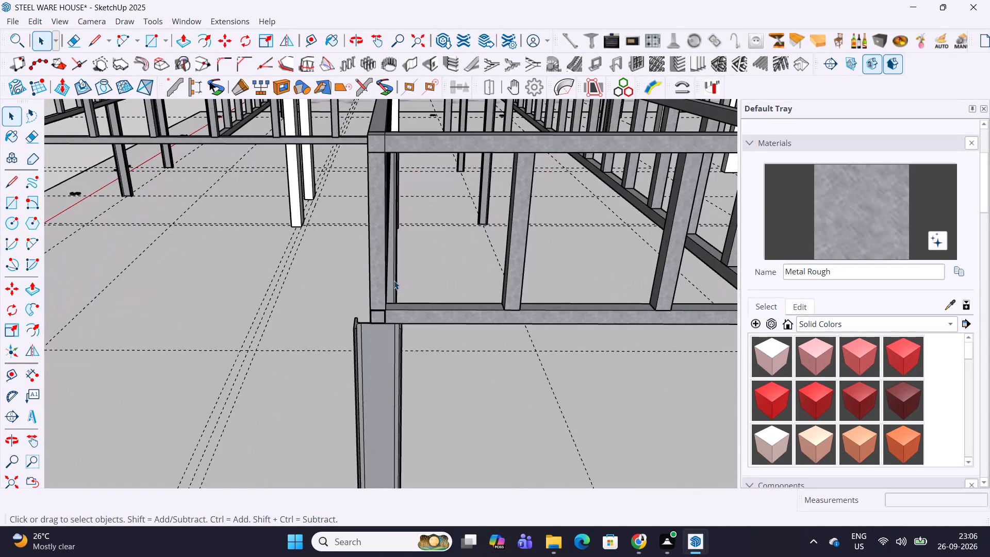
{"action": "middle_click_drag", "start_coordinate": [394, 278], "coordinate": [360, 410]}
{"action": "scroll", "coordinate": [430, 253], "scroll_direction": "down", "scroll_amount": 8}
{"action": "middle_click_drag", "start_coordinate": [430, 253], "coordinate": [601, 336]}
{"action": "middle_click_drag", "start_coordinate": [608, 320], "coordinate": [467, 363], "text": "shift"}
{"action": "scroll", "coordinate": [374, 290], "scroll_direction": "up", "scroll_amount": 2}
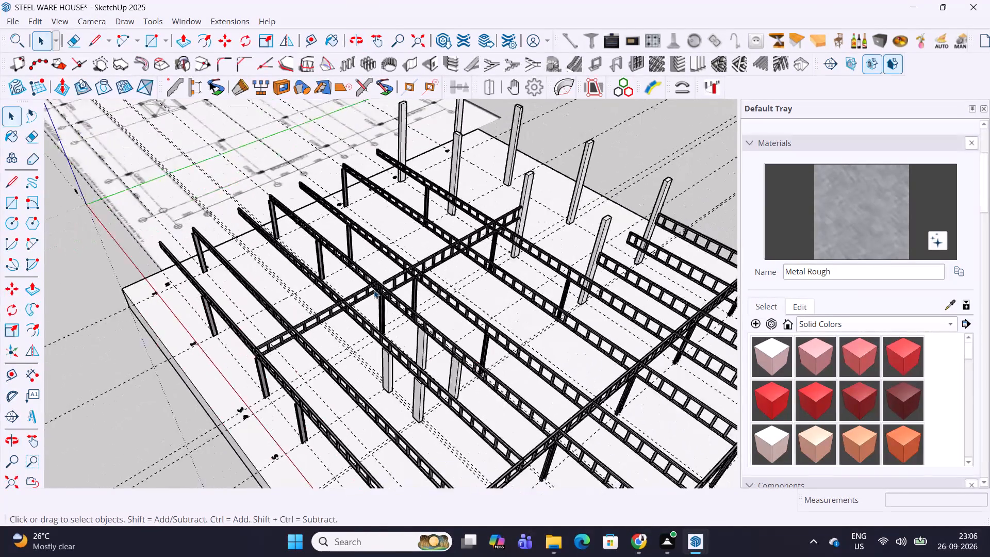
Move the long truss crossing the cross trusses sideways by about 61 mm to line up with the column beneath it.
{"action": "scroll", "coordinate": [374, 290], "scroll_direction": "up", "scroll_amount": 14}
{"action": "left_click", "coordinate": [367, 296]}
{"action": "scroll", "coordinate": [367, 296], "scroll_direction": "up", "scroll_amount": 5}
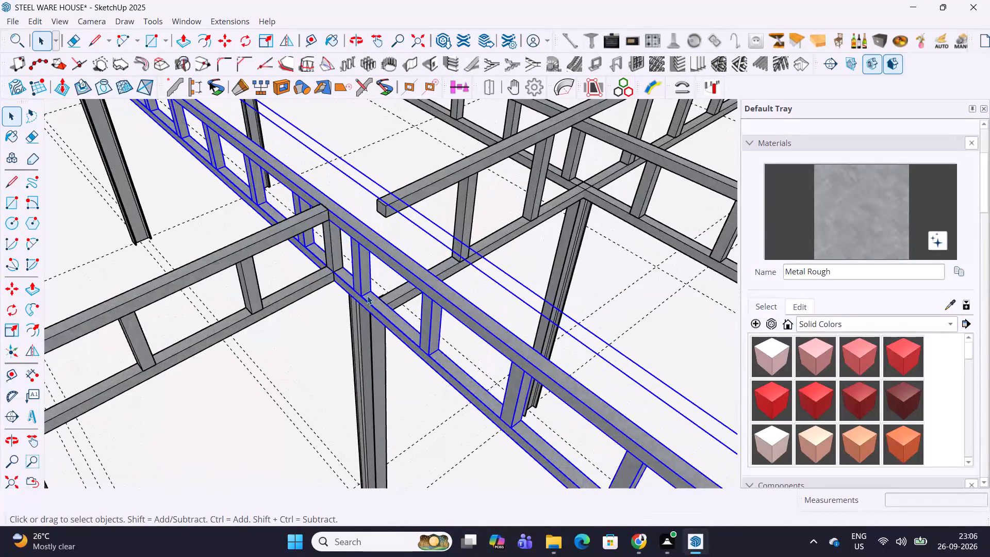
{"action": "scroll", "coordinate": [367, 296], "scroll_direction": "up", "scroll_amount": 12}
{"action": "middle_click_drag", "start_coordinate": [416, 322], "coordinate": [252, 95]}
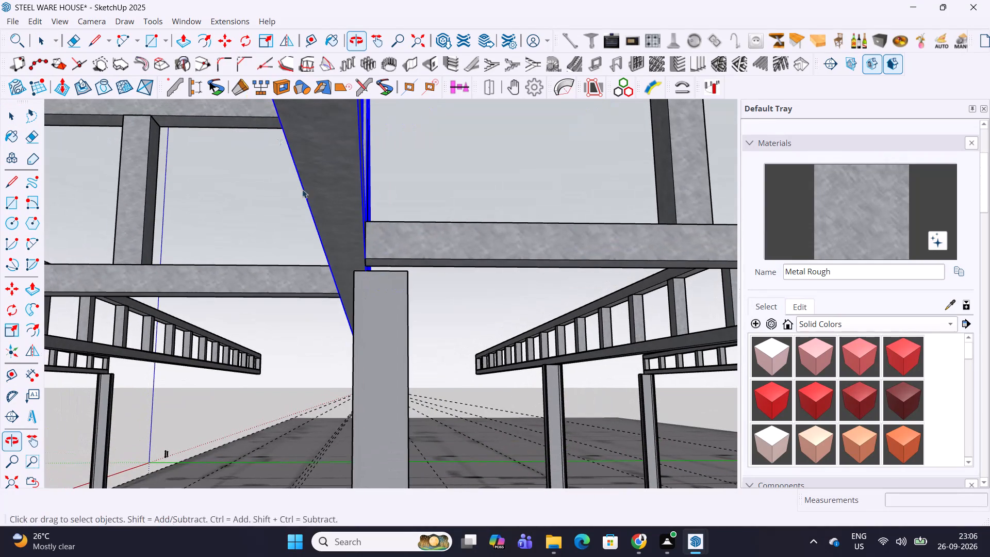
{"action": "key", "text": "m"}
{"action": "left_click", "coordinate": [373, 293]}
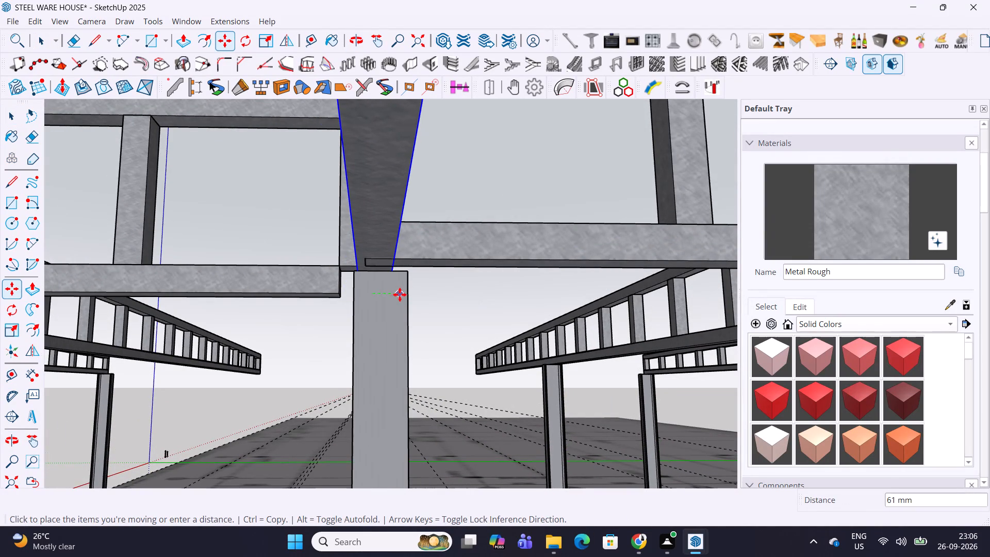
{"action": "left_click", "coordinate": [400, 294]}
Extend the adjoining cross truss's bottom chord by about 53 mm with Push/Pull to meet the moved long truss.
{"action": "scroll", "coordinate": [334, 271], "scroll_direction": "up", "scroll_amount": 9}
{"action": "middle_click_drag", "start_coordinate": [339, 277], "coordinate": [331, 276]}
{"action": "key", "text": "space"}
{"action": "triple_click", "coordinate": [338, 285]}
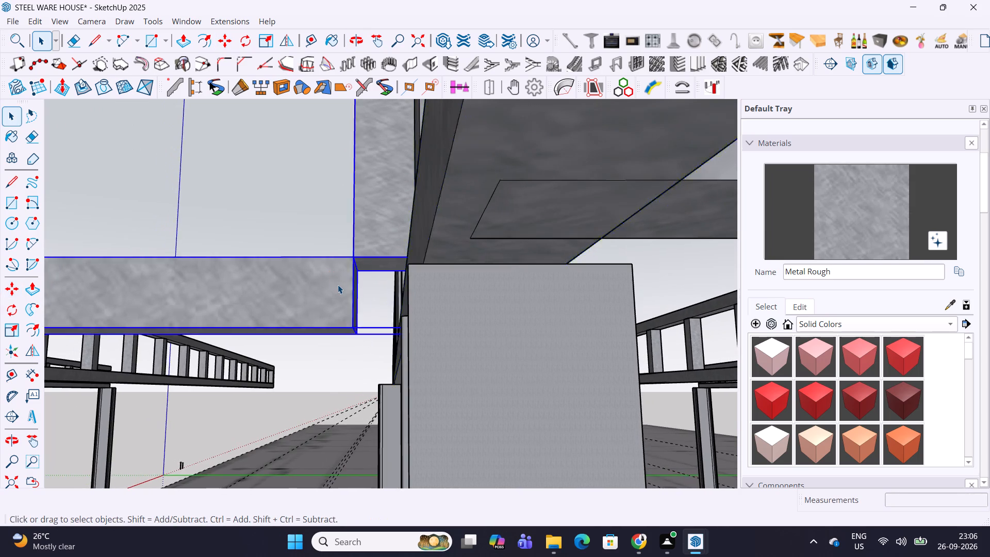
{"action": "double_click", "coordinate": [338, 285]}
{"action": "key", "text": "p"}
{"action": "left_click", "coordinate": [355, 302]}
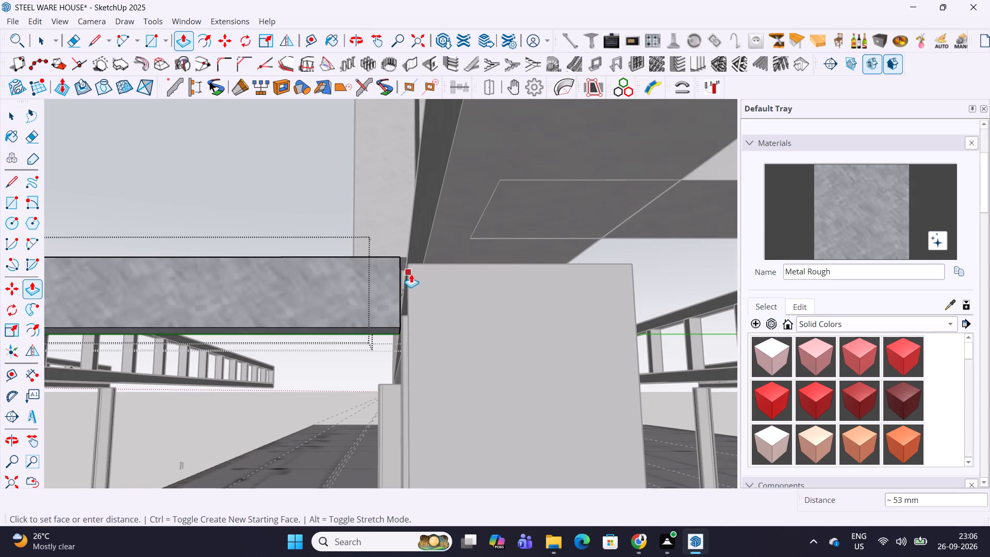
{"action": "middle_click_drag", "start_coordinate": [423, 278], "coordinate": [436, 376]}
{"action": "left_click", "coordinate": [437, 242]}
Extend the same cross truss's top chord by the same distance with Push/Pull to meet the long truss.
{"action": "scroll", "coordinate": [439, 251], "scroll_direction": "down", "scroll_amount": 6}
{"action": "middle_click_drag", "start_coordinate": [445, 135], "coordinate": [430, 499], "text": "shift"}
{"action": "scroll", "coordinate": [399, 244], "scroll_direction": "down", "scroll_amount": 6}
{"action": "middle_click_drag", "start_coordinate": [402, 168], "coordinate": [410, 299]}
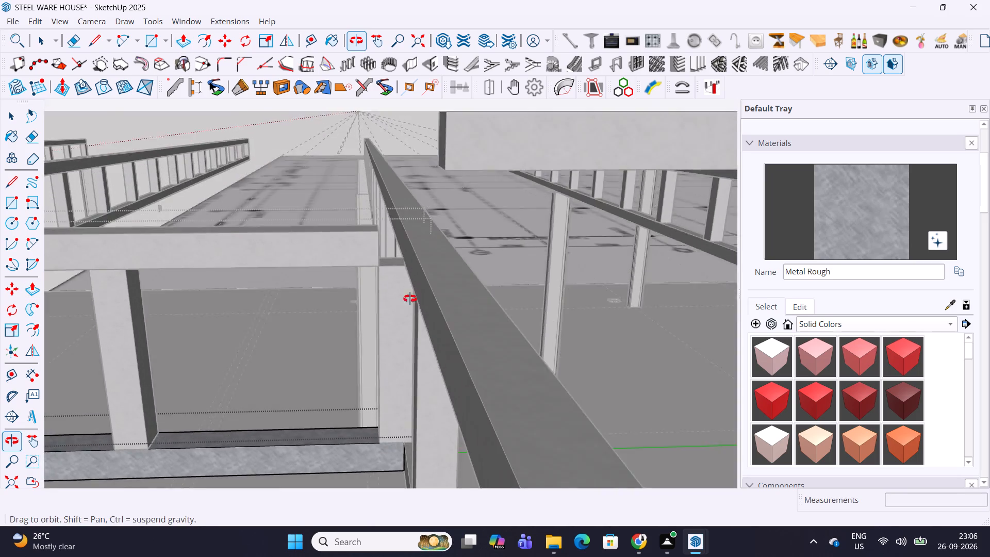
{"action": "middle_click_drag", "start_coordinate": [410, 299], "coordinate": [410, 299]}
{"action": "middle_click_drag", "start_coordinate": [415, 257], "coordinate": [183, 365]}
{"action": "key", "text": "space"}
{"action": "triple_click", "coordinate": [445, 223]}
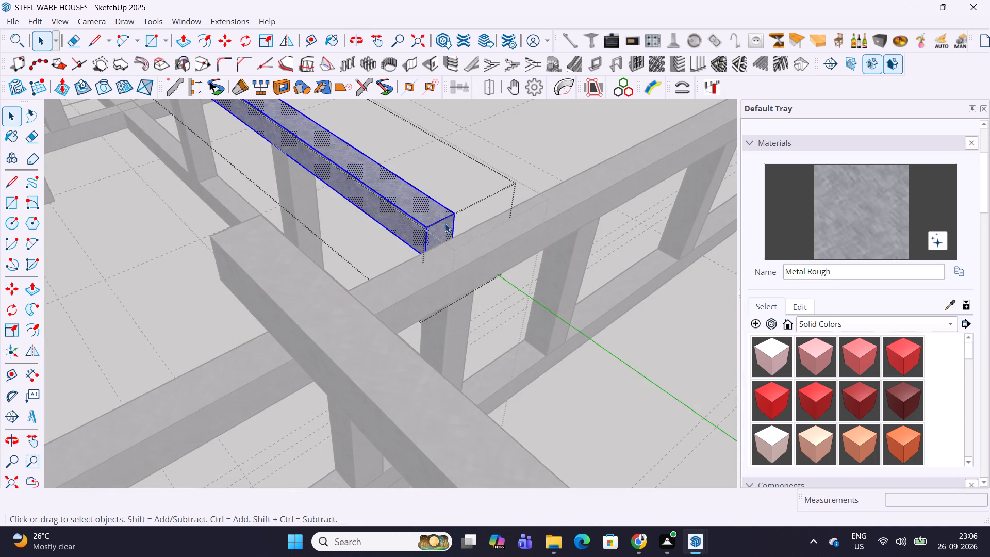
{"action": "double_click", "coordinate": [445, 223]}
{"action": "key", "text": "p"}
{"action": "double_click", "coordinate": [444, 234]}
{"action": "scroll", "coordinate": [500, 199], "scroll_direction": "down", "scroll_amount": 7}
{"action": "middle_click_drag", "start_coordinate": [382, 230], "coordinate": [443, 248]}
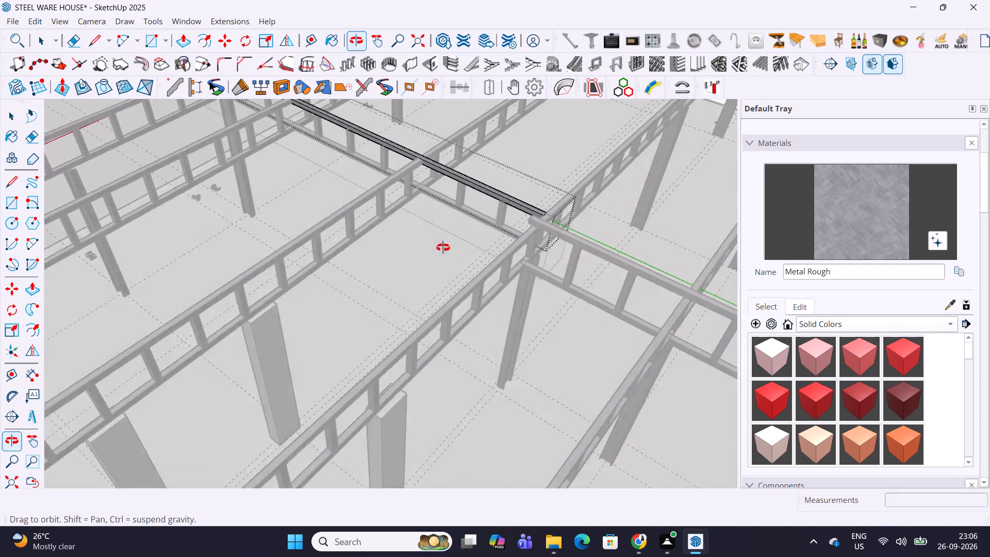
{"action": "middle_click_drag", "start_coordinate": [443, 248], "coordinate": [549, 261]}
{"action": "middle_click_drag", "start_coordinate": [617, 236], "coordinate": [395, 329]}
{"action": "scroll", "coordinate": [404, 289], "scroll_direction": "up", "scroll_amount": 12}
{"action": "middle_click_drag", "start_coordinate": [388, 300], "coordinate": [413, 290]}
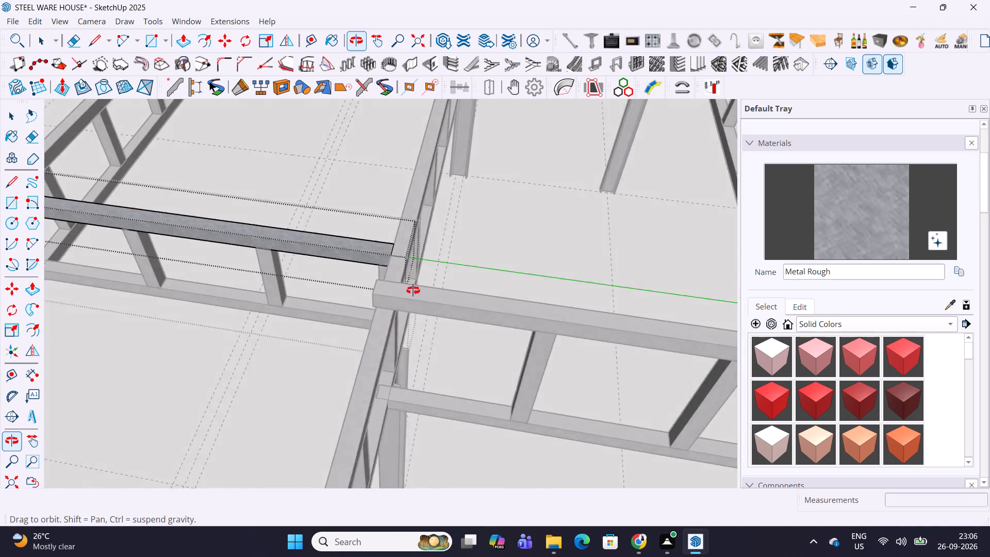
{"action": "middle_click_drag", "start_coordinate": [413, 290], "coordinate": [613, 266]}
{"action": "key", "text": "space"}
{"action": "key", "text": "Escape"}
Shorten the bottom chord of the cross truss on the tall-column side by about 61 mm with Push/Pull, ending at the long truss.
{"action": "triple_click", "coordinate": [462, 367]}
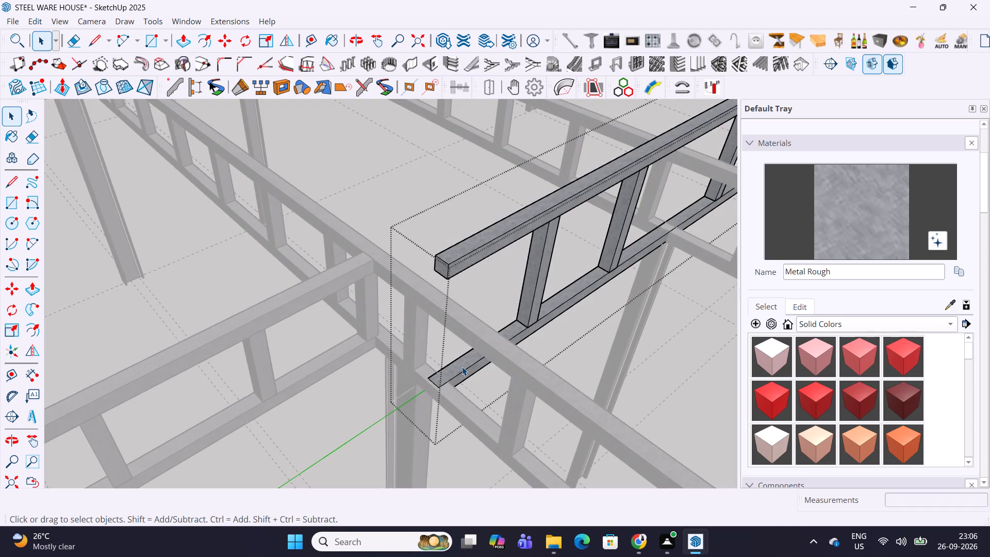
{"action": "triple_click", "coordinate": [462, 367]}
{"action": "scroll", "coordinate": [460, 368], "scroll_direction": "up", "scroll_amount": 8}
{"action": "key", "text": "p"}
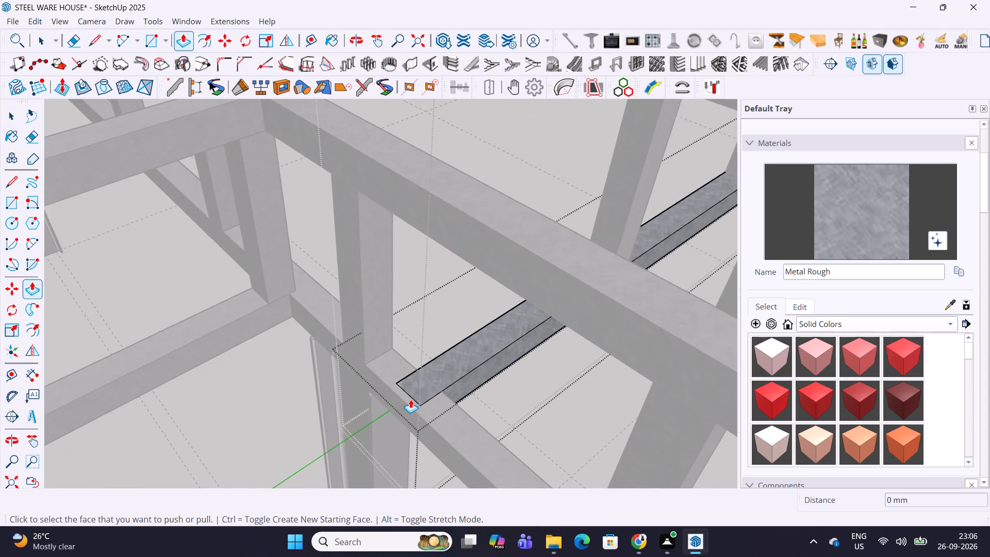
{"action": "left_click", "coordinate": [410, 399]}
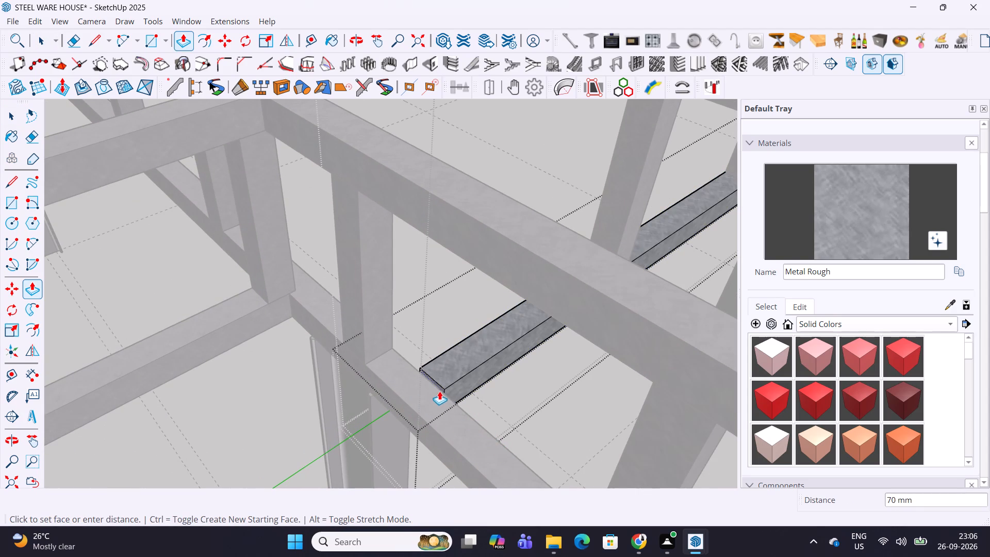
{"action": "left_click", "coordinate": [390, 316]}
{"action": "scroll", "coordinate": [399, 320], "scroll_direction": "down", "scroll_amount": 3}
{"action": "middle_click_drag", "start_coordinate": [410, 324], "coordinate": [369, 397], "text": "shift"}
{"action": "middle_click_drag", "start_coordinate": [369, 397], "coordinate": [481, 299]}
{"action": "middle_click_drag", "start_coordinate": [465, 403], "coordinate": [496, 324], "text": "shift"}
{"action": "key", "text": "space"}
{"action": "key", "text": "Escape"}
Move that cross truss's top chord down by about 247 mm, to the level of the long truss's top chord.
{"action": "left_click", "coordinate": [420, 290]}
{"action": "scroll", "coordinate": [420, 290], "scroll_direction": "up", "scroll_amount": 4}
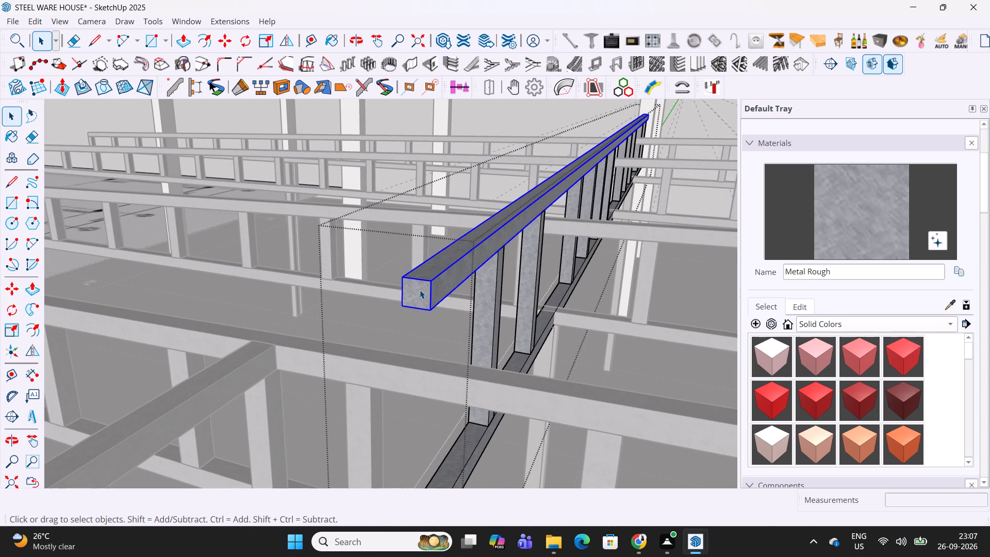
{"action": "key", "text": "m"}
{"action": "left_click", "coordinate": [429, 283]}
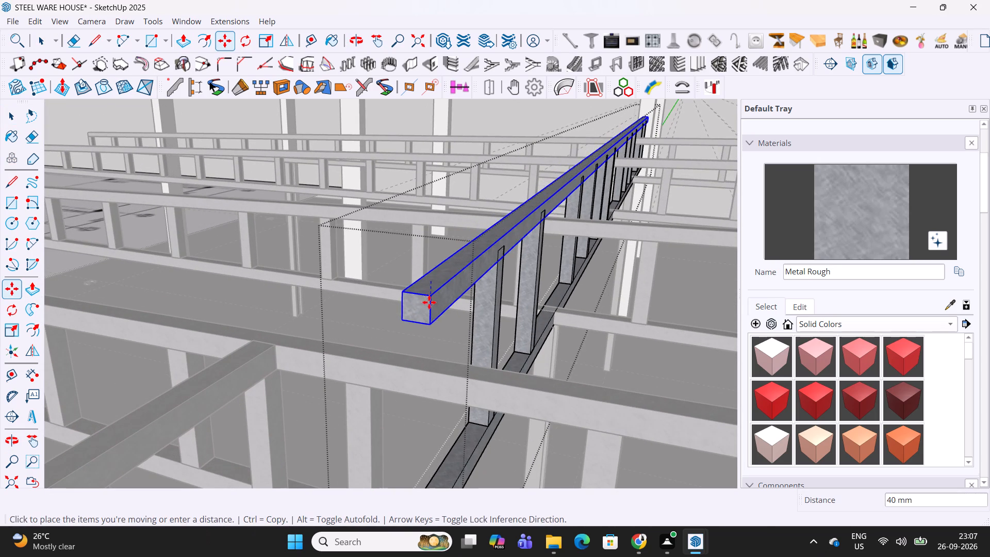
{"action": "left_click", "coordinate": [433, 366]}
Push the lowered top chord's end back with Push/Pull to the face of the long truss and finish editing.
{"action": "scroll", "coordinate": [433, 366], "scroll_direction": "up", "scroll_amount": 10}
{"action": "middle_click_drag", "start_coordinate": [433, 366], "coordinate": [450, 352]}
{"action": "scroll", "coordinate": [450, 352], "scroll_direction": "up", "scroll_amount": 1}
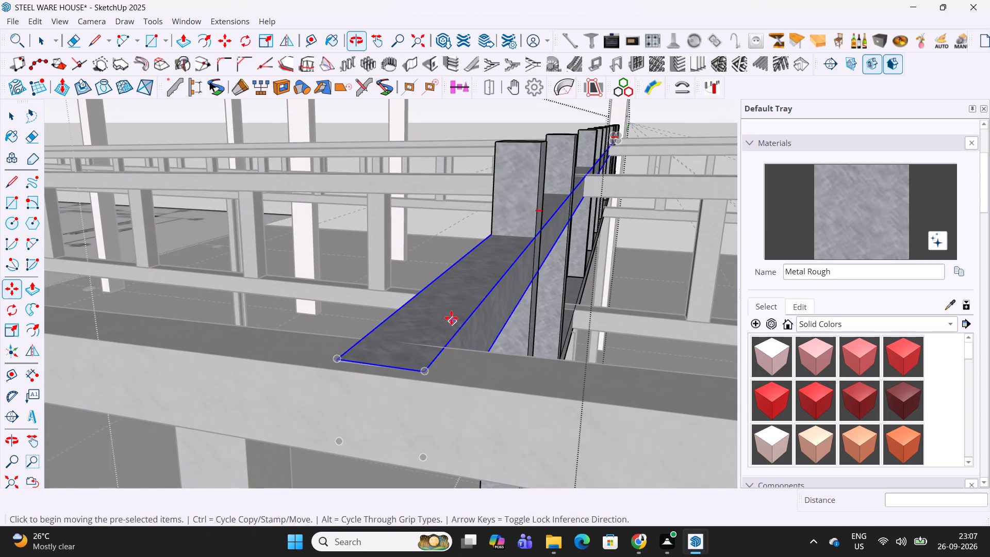
{"action": "key", "text": "space"}
{"action": "triple_click", "coordinate": [450, 317]}
{"action": "left_click", "coordinate": [450, 317]}
{"action": "key", "text": "p"}
{"action": "left_click", "coordinate": [399, 374]}
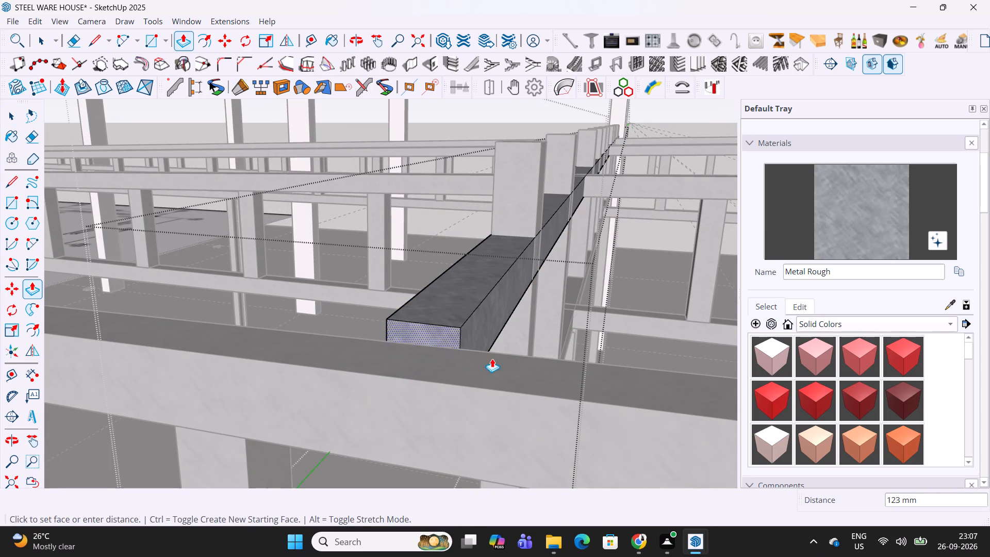
{"action": "left_click", "coordinate": [516, 357]}
{"action": "key", "text": "space"}
{"action": "key", "text": "Escape"}
{"action": "scroll", "coordinate": [516, 357], "scroll_direction": "down", "scroll_amount": 4}
{"action": "key", "text": "Escape"}
Scale all the posts of the tall-column-side cross truss down in height to end at the underside of its lowered top chord.
{"action": "middle_click_drag", "start_coordinate": [571, 315], "coordinate": [564, 331]}
{"action": "scroll", "coordinate": [549, 260], "scroll_direction": "down", "scroll_amount": 3}
{"action": "middle_click_drag", "start_coordinate": [550, 258], "coordinate": [483, 404]}
{"action": "middle_click_drag", "start_coordinate": [499, 377], "coordinate": [560, 310]}
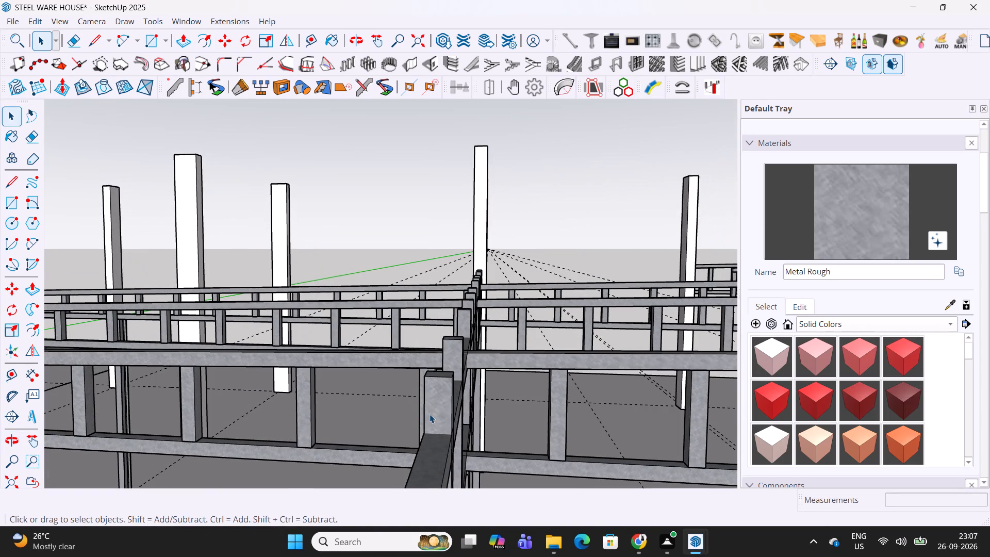
{"action": "left_click", "coordinate": [430, 414]}
{"action": "middle_click_drag", "start_coordinate": [438, 409], "coordinate": [457, 349], "text": "shift"}
{"action": "double_click", "coordinate": [459, 345]}
{"action": "middle_click_drag", "start_coordinate": [459, 345], "coordinate": [478, 324]}
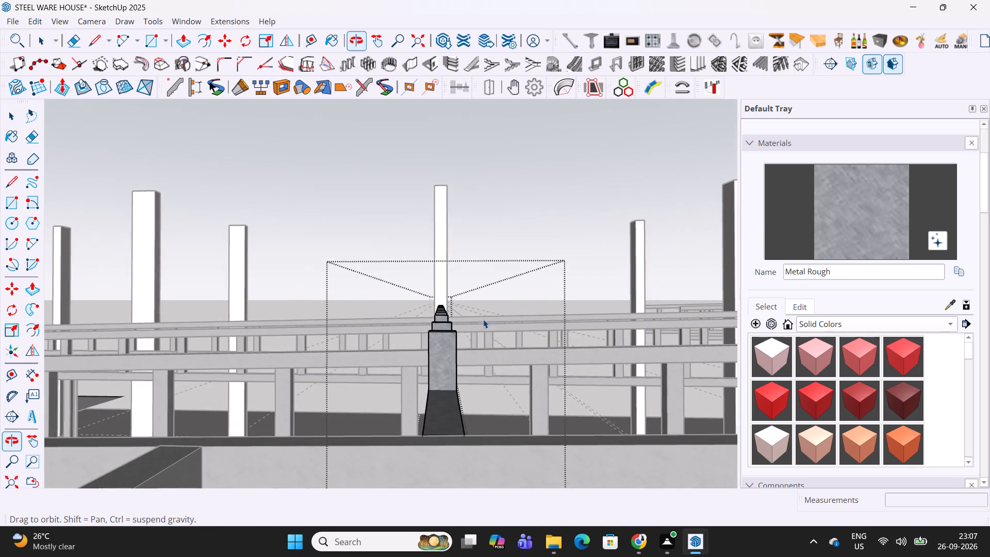
{"action": "left_click_drag", "start_coordinate": [489, 277], "coordinate": [412, 362]}
{"action": "middle_click_drag", "start_coordinate": [473, 362], "coordinate": [303, 456]}
{"action": "scroll", "coordinate": [433, 416], "scroll_direction": "down", "scroll_amount": 4}
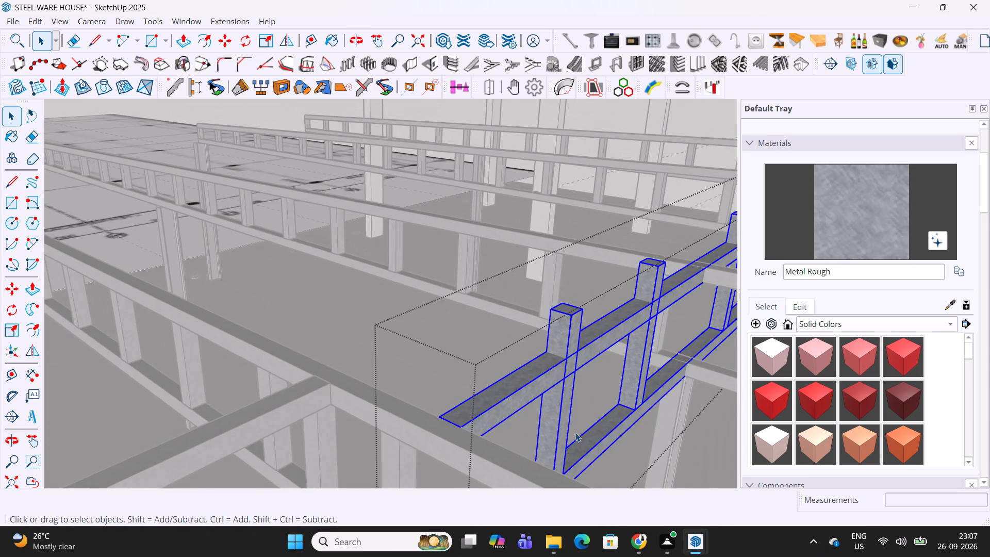
{"action": "left_click", "coordinate": [608, 435], "text": "shift"}
{"action": "left_click", "coordinate": [524, 391], "text": "shift"}
{"action": "scroll", "coordinate": [521, 380], "scroll_direction": "down", "scroll_amount": 7}
{"action": "key", "text": "s"}
{"action": "middle_click_drag", "start_coordinate": [643, 320], "coordinate": [643, 319], "text": "shift"}
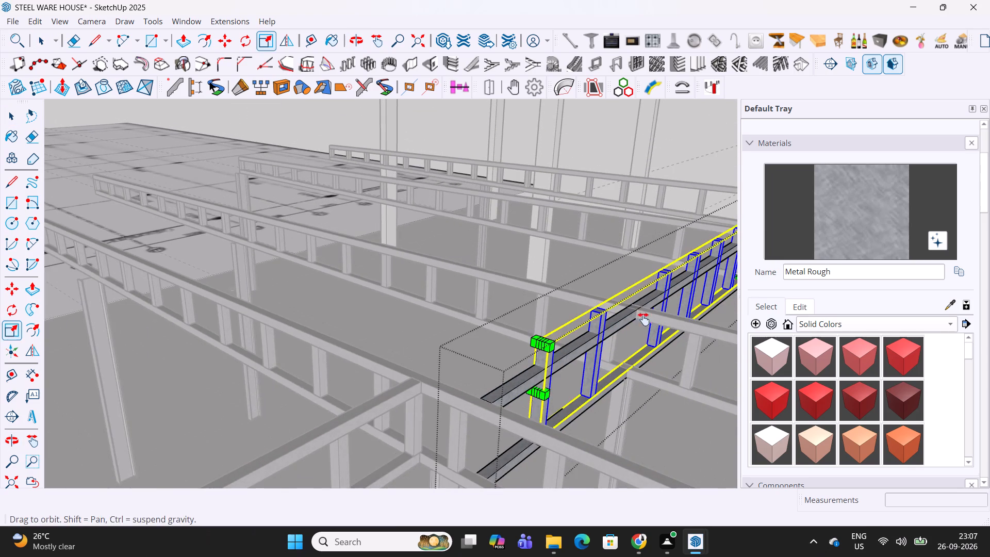
{"action": "middle_click_drag", "start_coordinate": [643, 319], "coordinate": [411, 396], "text": "shift"}
{"action": "scroll", "coordinate": [593, 279], "scroll_direction": "up", "scroll_amount": 8}
{"action": "scroll", "coordinate": [571, 260], "scroll_direction": "down", "scroll_amount": 4}
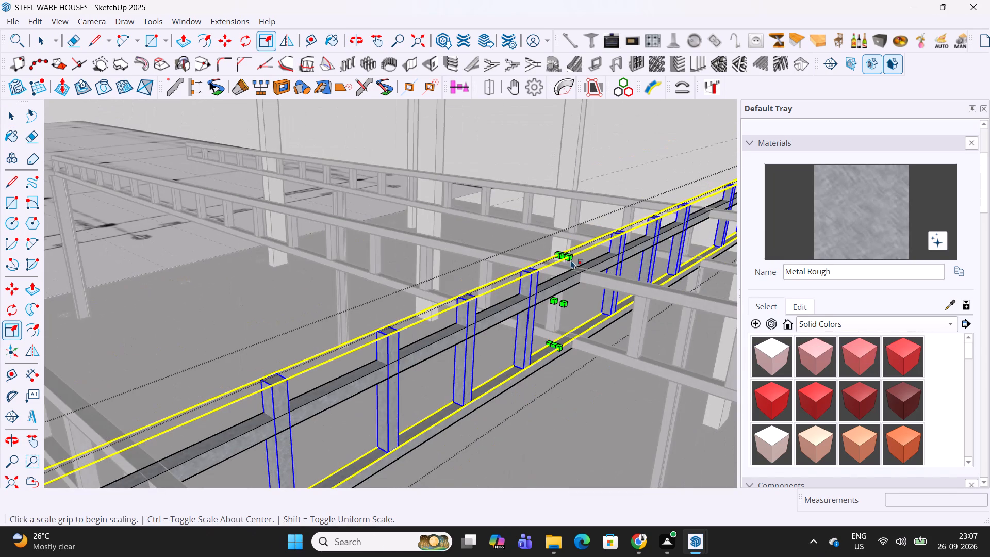
{"action": "scroll", "coordinate": [564, 256], "scroll_direction": "up", "scroll_amount": 3}
{"action": "scroll", "coordinate": [553, 252], "scroll_direction": "down", "scroll_amount": 3}
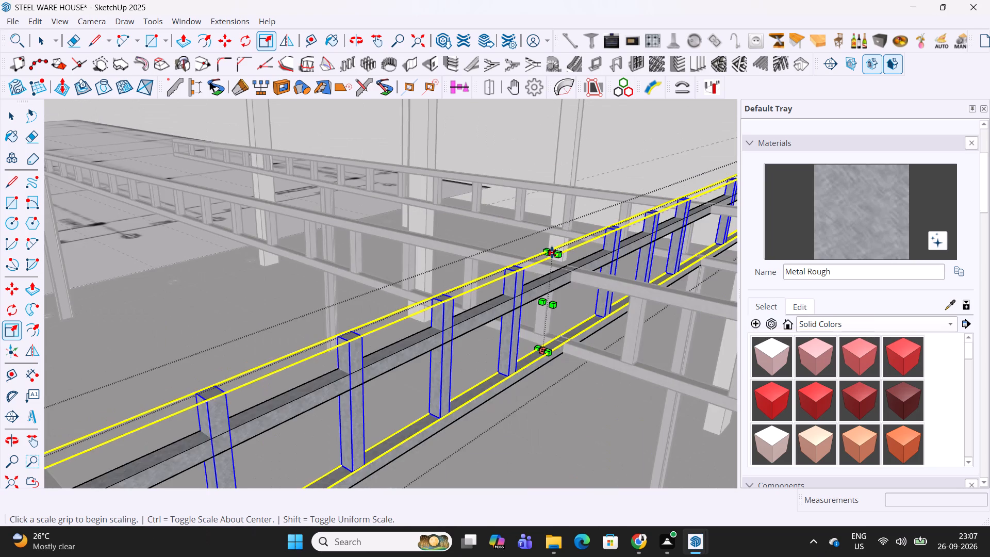
{"action": "left_click", "coordinate": [551, 252]}
{"action": "scroll", "coordinate": [551, 252], "scroll_direction": "down", "scroll_amount": 3}
{"action": "scroll", "coordinate": [541, 291], "scroll_direction": "up", "scroll_amount": 3}
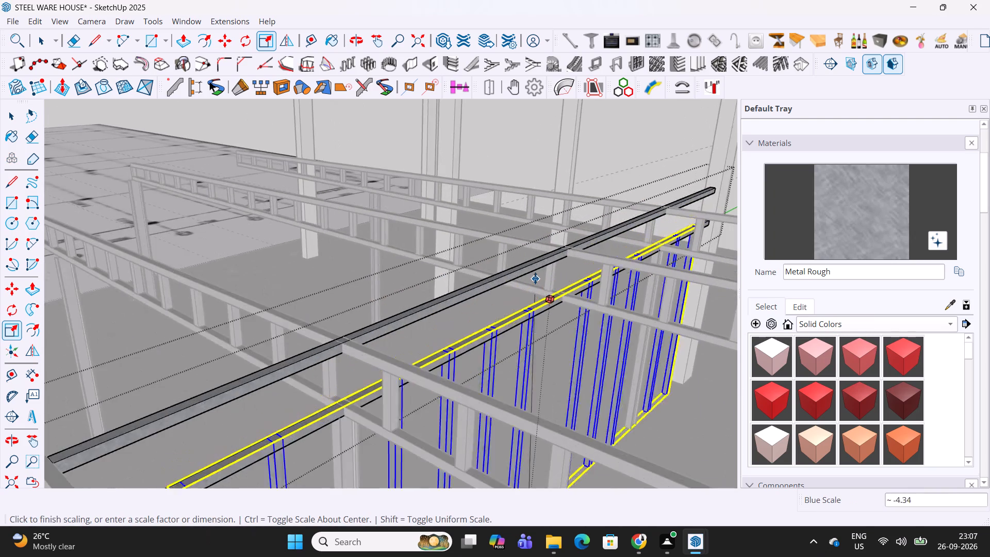
{"action": "scroll", "coordinate": [535, 278], "scroll_direction": "up", "scroll_amount": 4}
{"action": "left_click", "coordinate": [503, 214]}
{"action": "scroll", "coordinate": [505, 244], "scroll_direction": "down", "scroll_amount": 13}
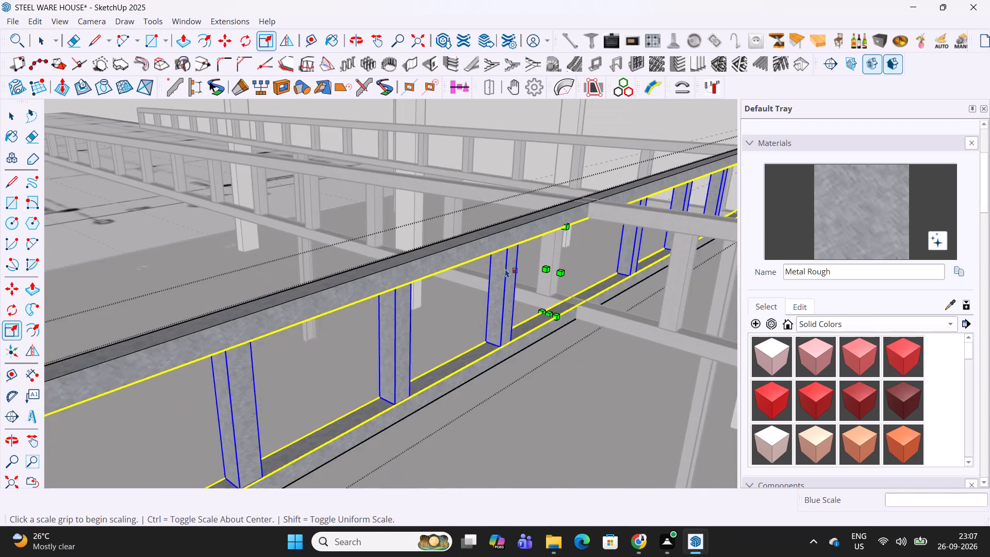
{"action": "scroll", "coordinate": [505, 269], "scroll_direction": "down", "scroll_amount": 8}
{"action": "key", "text": "space"}
{"action": "key", "text": "Escape"}
{"action": "scroll", "coordinate": [505, 269], "scroll_direction": "down", "scroll_amount": 7}
{"action": "key", "text": "Escape"}
{"action": "scroll", "coordinate": [517, 266], "scroll_direction": "down", "scroll_amount": 3}
Move the cross truss's last post along the chords, away from the tall column.
{"action": "middle_click_drag", "start_coordinate": [583, 256], "coordinate": [388, 287]}
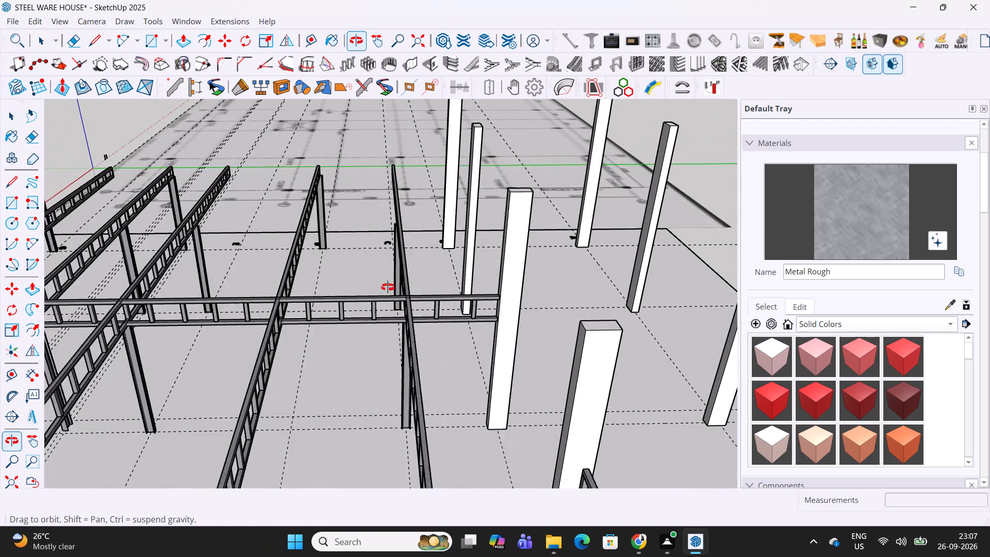
{"action": "middle_click_drag", "start_coordinate": [388, 287], "coordinate": [379, 287]}
{"action": "scroll", "coordinate": [494, 254], "scroll_direction": "down", "scroll_amount": 3}
{"action": "middle_click_drag", "start_coordinate": [357, 305], "coordinate": [360, 347]}
{"action": "scroll", "coordinate": [477, 355], "scroll_direction": "up", "scroll_amount": 7}
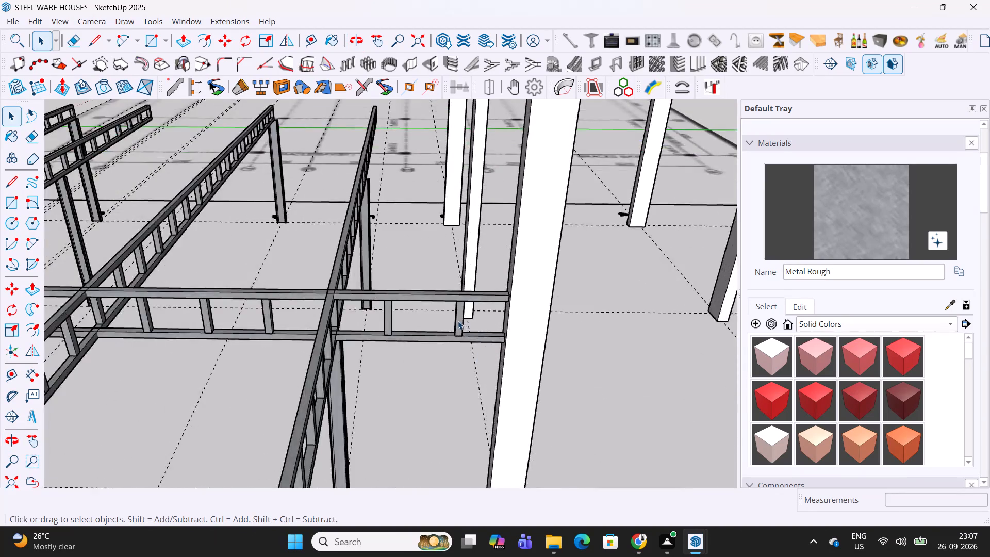
{"action": "scroll", "coordinate": [458, 321], "scroll_direction": "up", "scroll_amount": 3}
{"action": "triple_click", "coordinate": [457, 320]}
{"action": "scroll", "coordinate": [457, 320], "scroll_direction": "up", "scroll_amount": 5}
{"action": "middle_click_drag", "start_coordinate": [457, 320], "coordinate": [463, 419]}
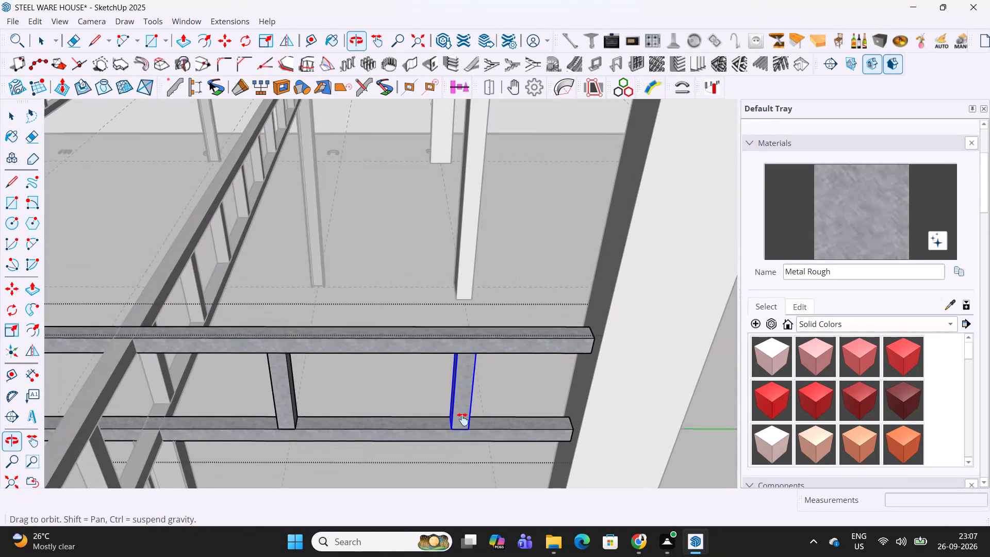
{"action": "middle_click_drag", "start_coordinate": [463, 419], "coordinate": [463, 420]}
{"action": "middle_click_drag", "start_coordinate": [463, 374], "coordinate": [481, 246]}
{"action": "scroll", "coordinate": [477, 402], "scroll_direction": "up", "scroll_amount": 2}
{"action": "key", "text": "m"}
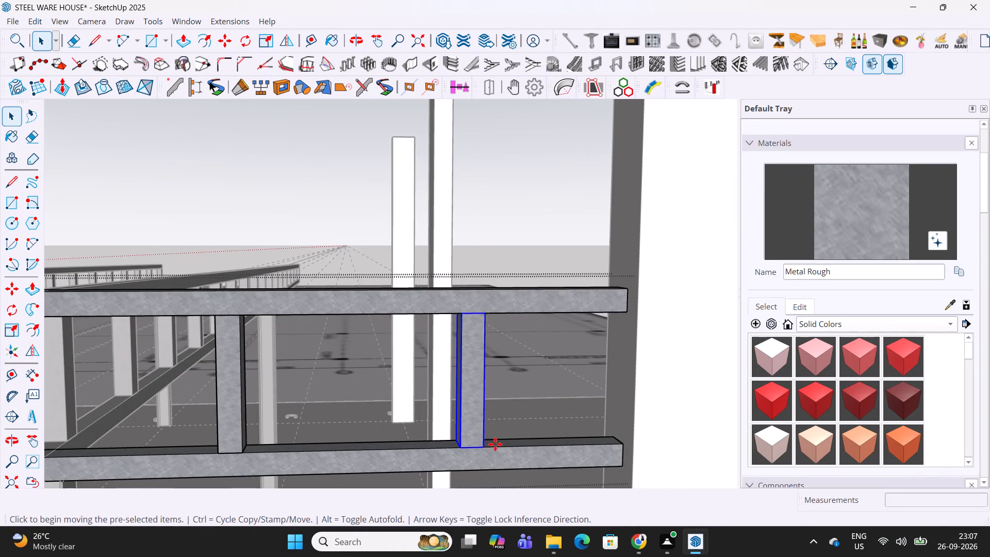
{"action": "left_click", "coordinate": [513, 449]}
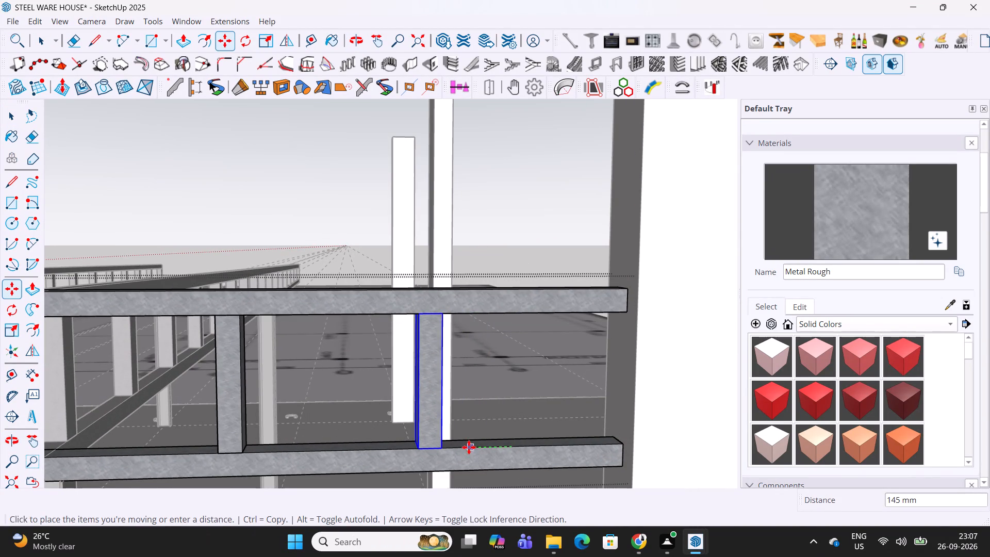
{"action": "left_click", "coordinate": [465, 447]}
Copy the last post about 659 mm along the chords to the truss's end at the tall column.
{"action": "left_click", "coordinate": [440, 451]}
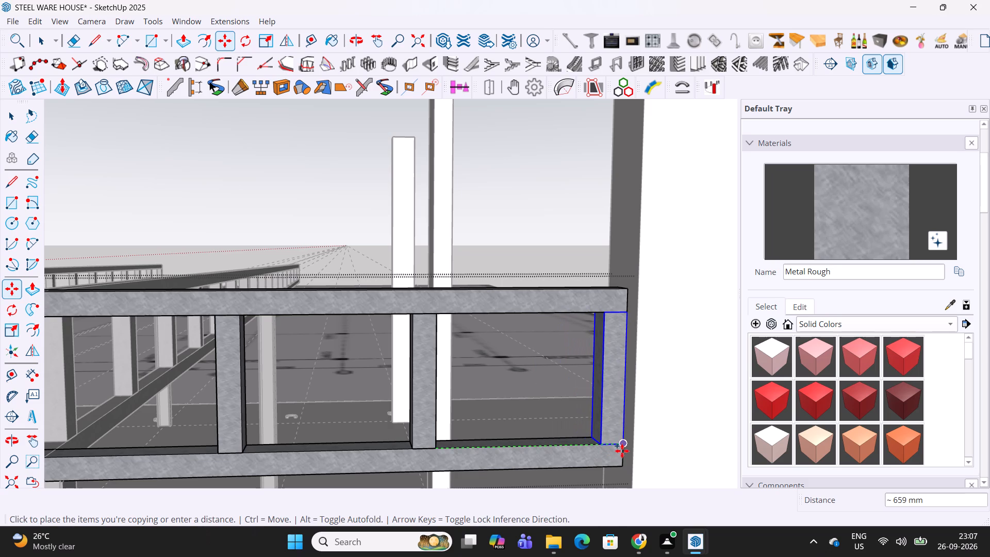
{"action": "left_click", "coordinate": [622, 451]}
{"action": "key", "text": "space"}
{"action": "key", "text": "Escape"}
Examine the whole warehouse frame from several angles, checking the cross trusses against the columns and long trusses.
{"action": "scroll", "coordinate": [563, 432], "scroll_direction": "down", "scroll_amount": 13}
{"action": "middle_click_drag", "start_coordinate": [470, 361], "coordinate": [483, 450]}
{"action": "middle_click_drag", "start_coordinate": [488, 430], "coordinate": [515, 216], "text": "shift"}
{"action": "middle_click_drag", "start_coordinate": [401, 249], "coordinate": [676, 263]}
{"action": "middle_click_drag", "start_coordinate": [676, 263], "coordinate": [661, 264], "text": "shift"}
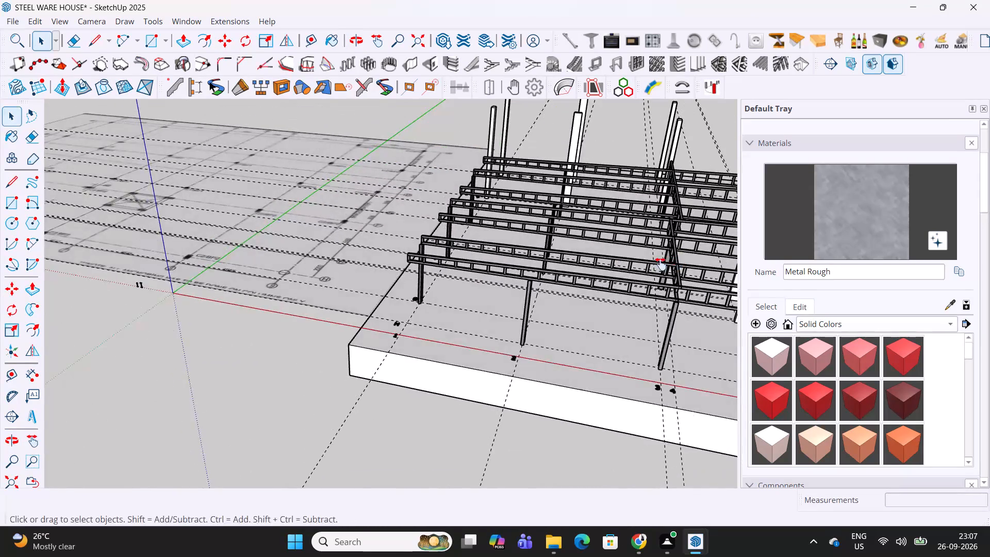
{"action": "middle_click_drag", "start_coordinate": [661, 264], "coordinate": [363, 382], "text": "shift"}
{"action": "middle_click_drag", "start_coordinate": [359, 384], "coordinate": [454, 422]}
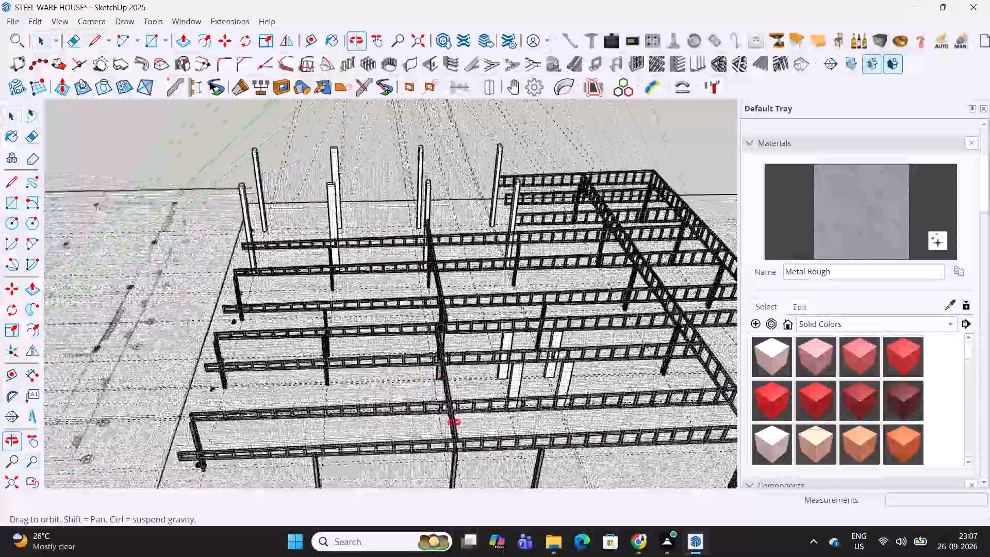
{"action": "middle_click_drag", "start_coordinate": [454, 422], "coordinate": [438, 361]}
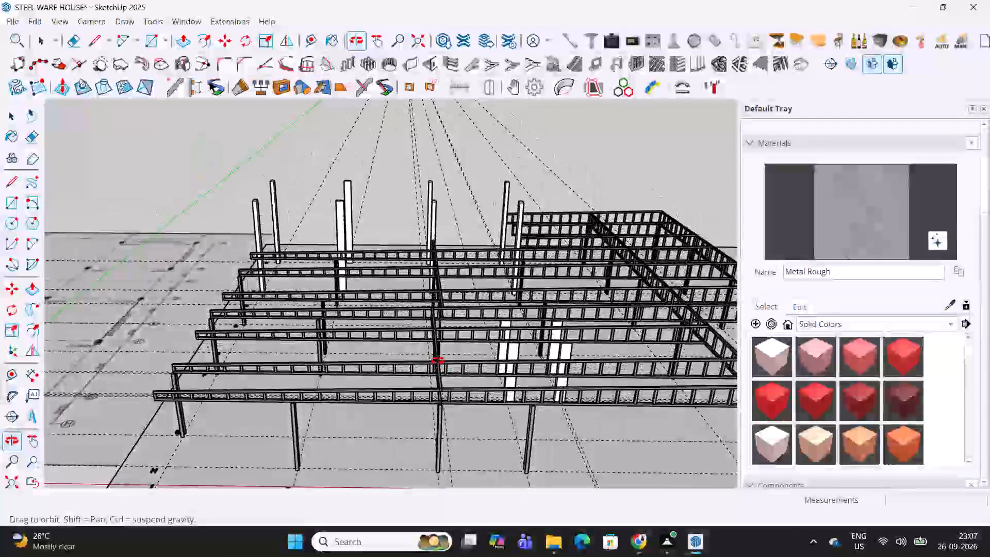
{"action": "middle_click_drag", "start_coordinate": [438, 361], "coordinate": [482, 346]}
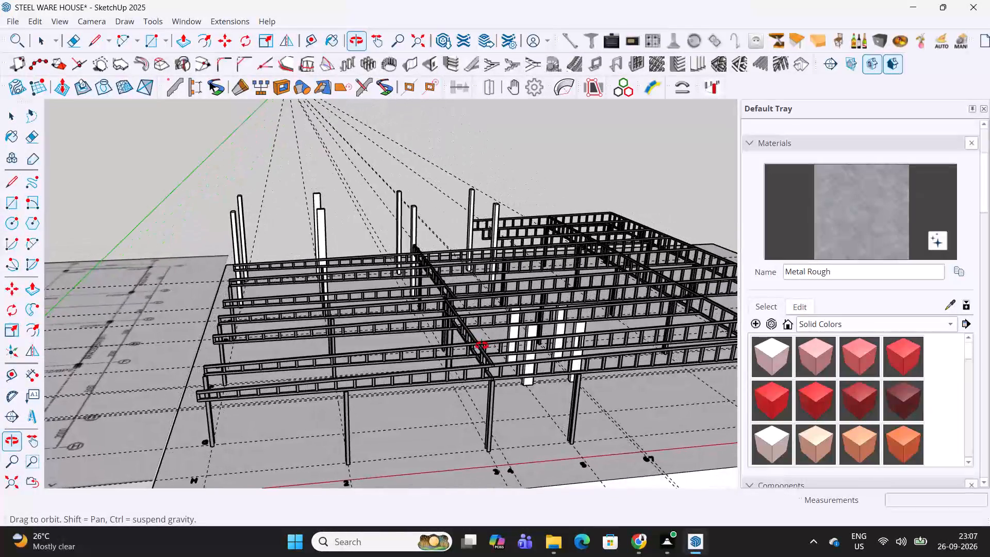
{"action": "middle_click_drag", "start_coordinate": [482, 346], "coordinate": [432, 419]}
{"action": "scroll", "coordinate": [432, 348], "scroll_direction": "down", "scroll_amount": 1}
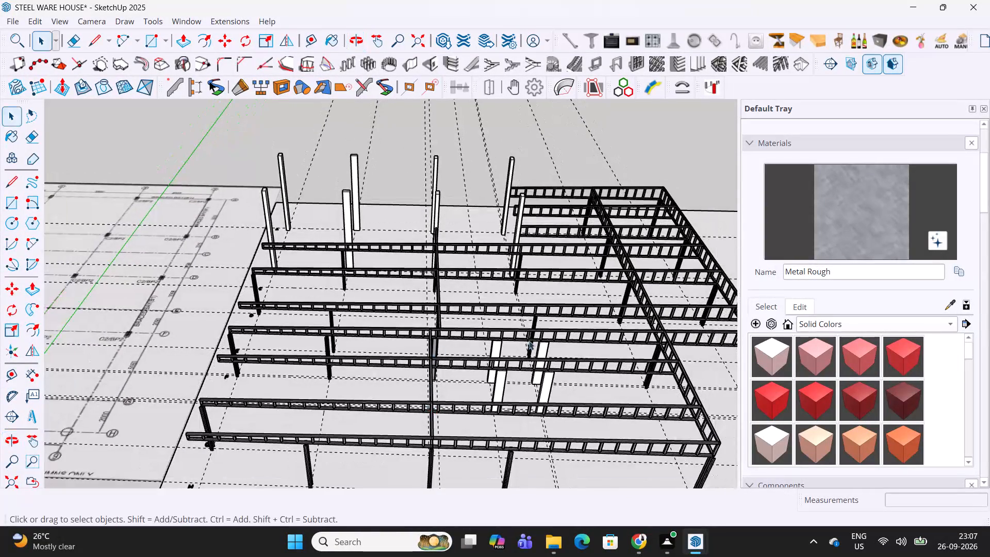
Copy the cross truss from the corner column about 17.1 m along the long trusses to the grid line 2 column.
{"action": "middle_click_drag", "start_coordinate": [529, 341], "coordinate": [466, 299], "text": "shift"}
{"action": "middle_click_drag", "start_coordinate": [554, 322], "coordinate": [575, 310]}
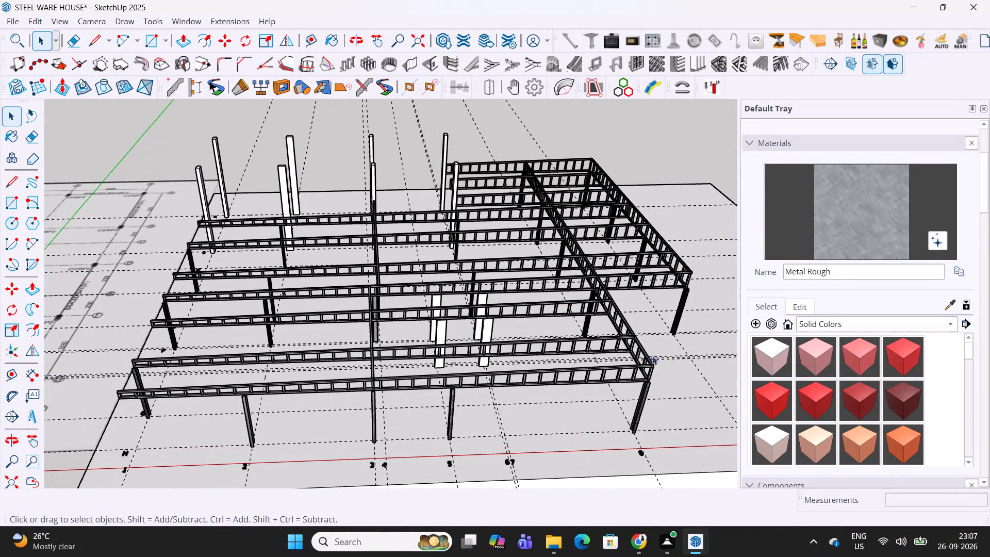
{"action": "left_click", "coordinate": [649, 358]}
{"action": "scroll", "coordinate": [655, 371], "scroll_direction": "up", "scroll_amount": 20}
{"action": "scroll", "coordinate": [655, 371], "scroll_direction": "up", "scroll_amount": 3}
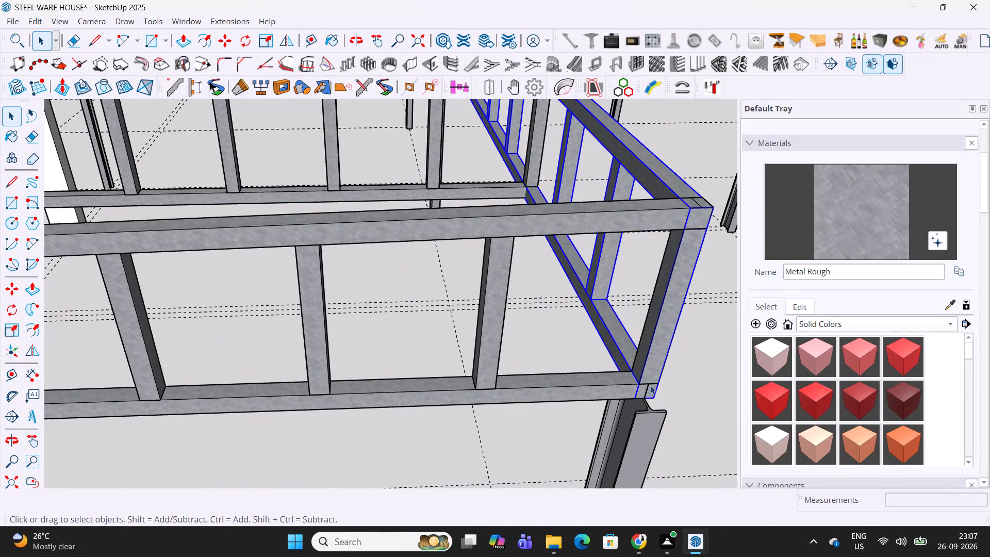
{"action": "key", "text": "m"}
{"action": "scroll", "coordinate": [649, 399], "scroll_direction": "up", "scroll_amount": 11}
{"action": "scroll", "coordinate": [649, 399], "scroll_direction": "down", "scroll_amount": 5}
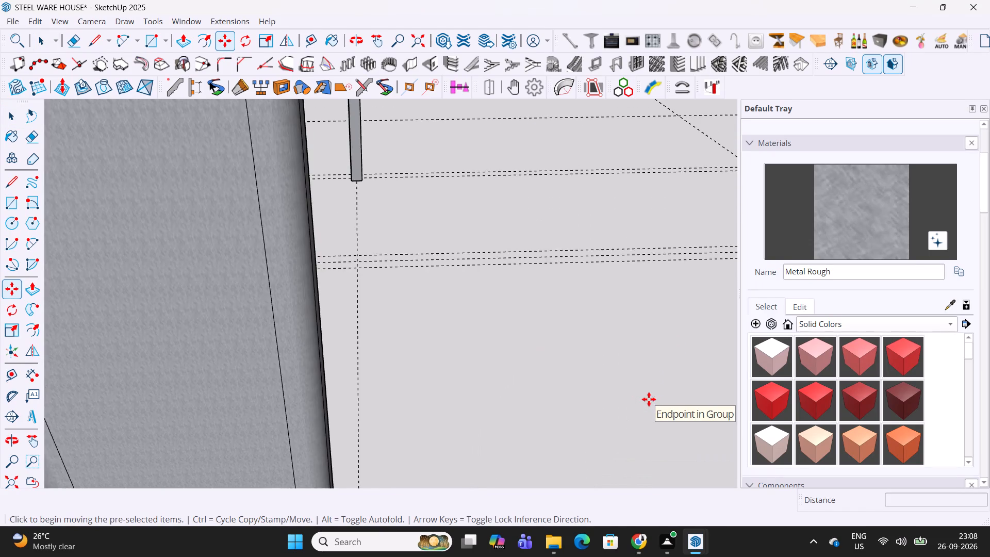
{"action": "scroll", "coordinate": [620, 388], "scroll_direction": "down", "scroll_amount": 5}
{"action": "scroll", "coordinate": [619, 386], "scroll_direction": "up", "scroll_amount": 4}
{"action": "left_click", "coordinate": [625, 386]}
{"action": "scroll", "coordinate": [675, 330], "scroll_direction": "down", "scroll_amount": 6}
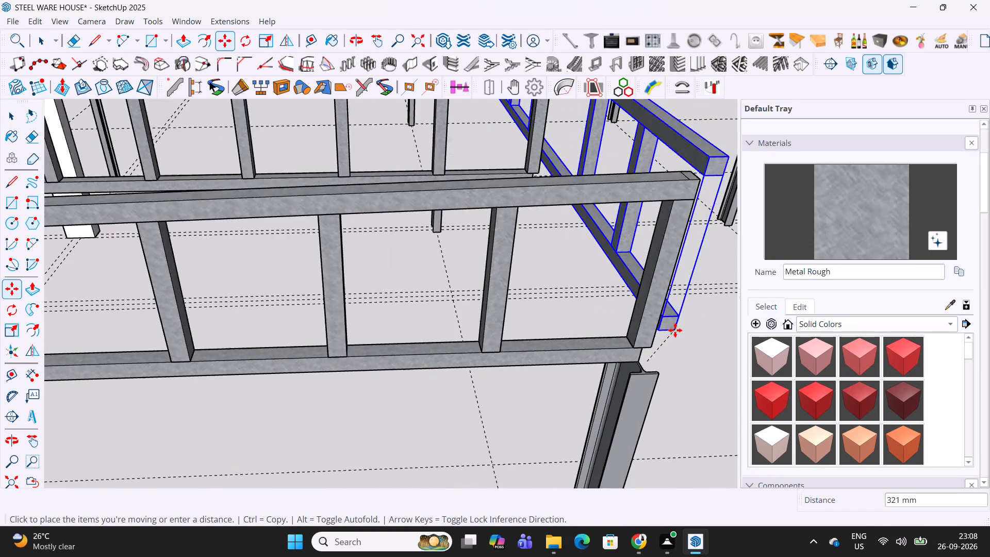
{"action": "scroll", "coordinate": [675, 330], "scroll_direction": "down", "scroll_amount": 19}
{"action": "middle_click_drag", "start_coordinate": [321, 360], "coordinate": [348, 365], "text": "shift"}
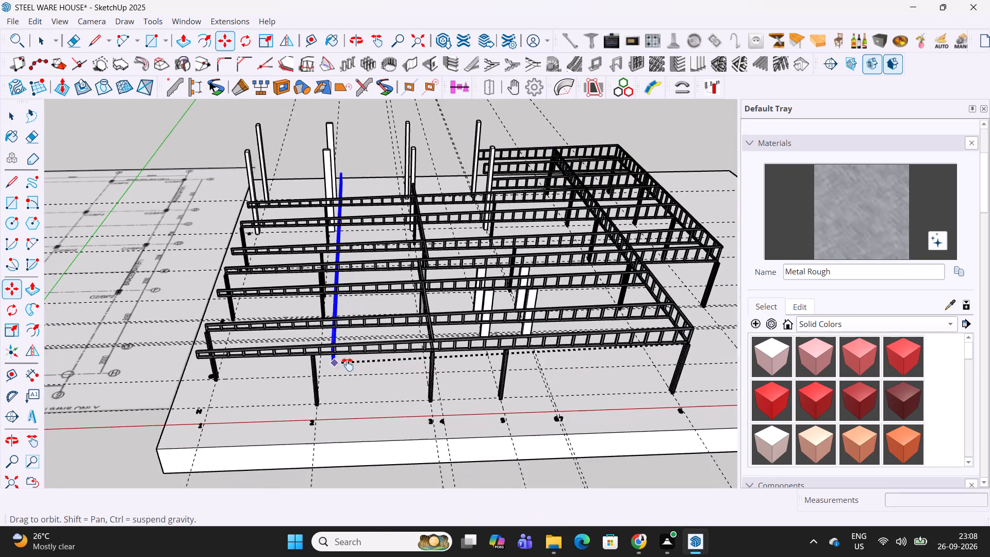
{"action": "middle_click_drag", "start_coordinate": [348, 365], "coordinate": [438, 386], "text": "shift"}
{"action": "scroll", "coordinate": [457, 385], "scroll_direction": "up", "scroll_amount": 10}
{"action": "scroll", "coordinate": [404, 375], "scroll_direction": "up", "scroll_amount": 7}
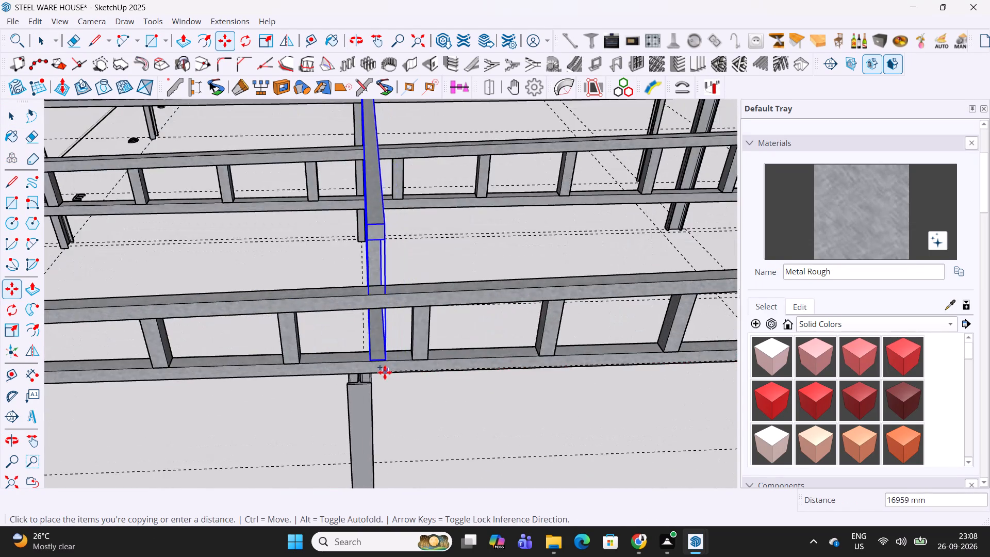
{"action": "scroll", "coordinate": [385, 372], "scroll_direction": "up", "scroll_amount": 4}
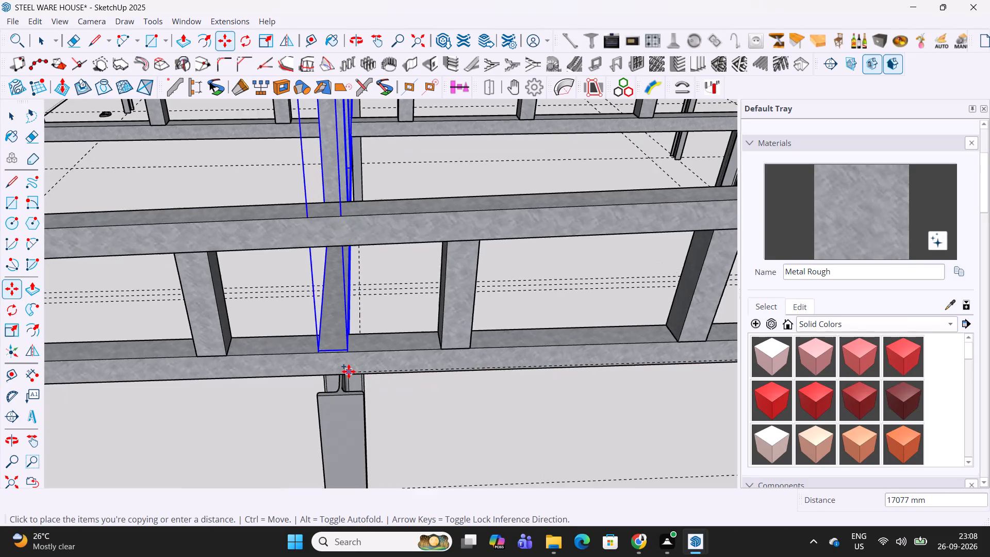
{"action": "scroll", "coordinate": [349, 371], "scroll_direction": "up", "scroll_amount": 8}
{"action": "left_click", "coordinate": [346, 379]}
Move the copied cross truss about 21 mm along the long truss to centre it over the grid line 2 column.
{"action": "scroll", "coordinate": [342, 379], "scroll_direction": "up", "scroll_amount": 3}
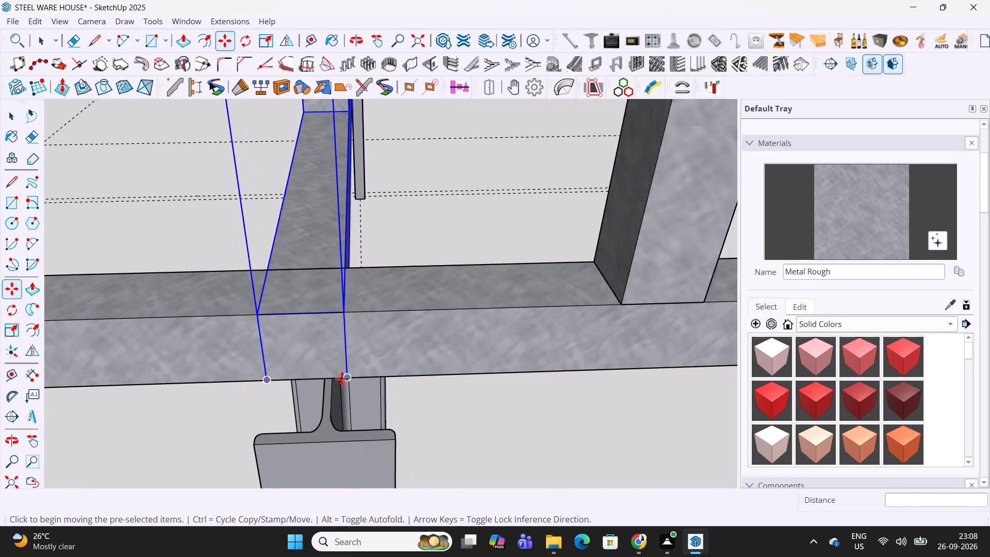
{"action": "scroll", "coordinate": [342, 379], "scroll_direction": "up", "scroll_amount": 2}
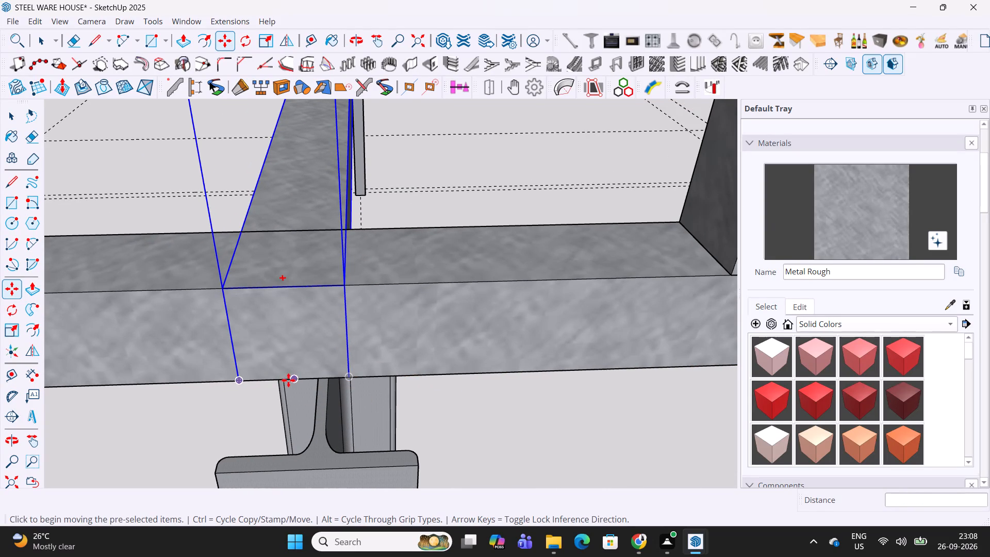
{"action": "left_click", "coordinate": [291, 381]}
{"action": "scroll", "coordinate": [308, 381], "scroll_direction": "up", "scroll_amount": 5}
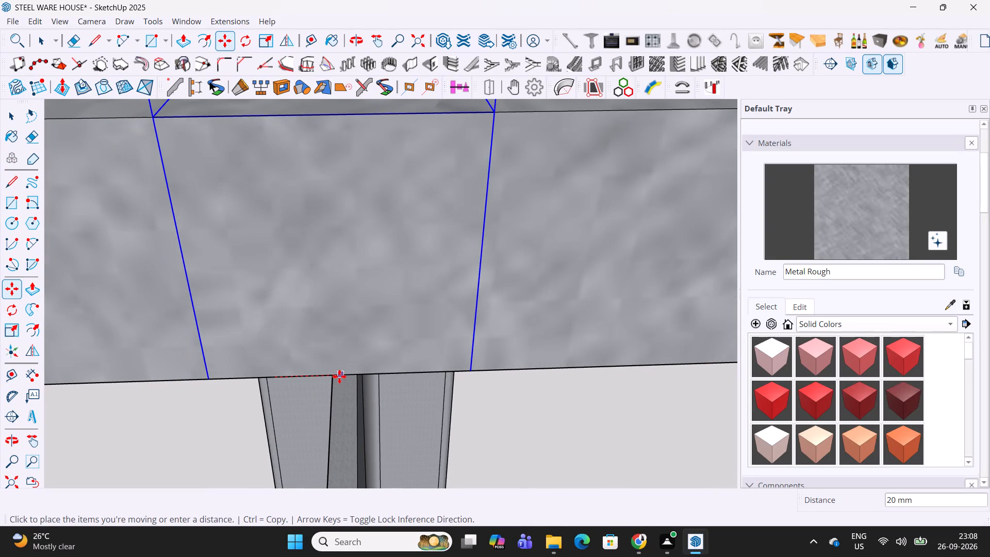
{"action": "left_click", "coordinate": [344, 375]}
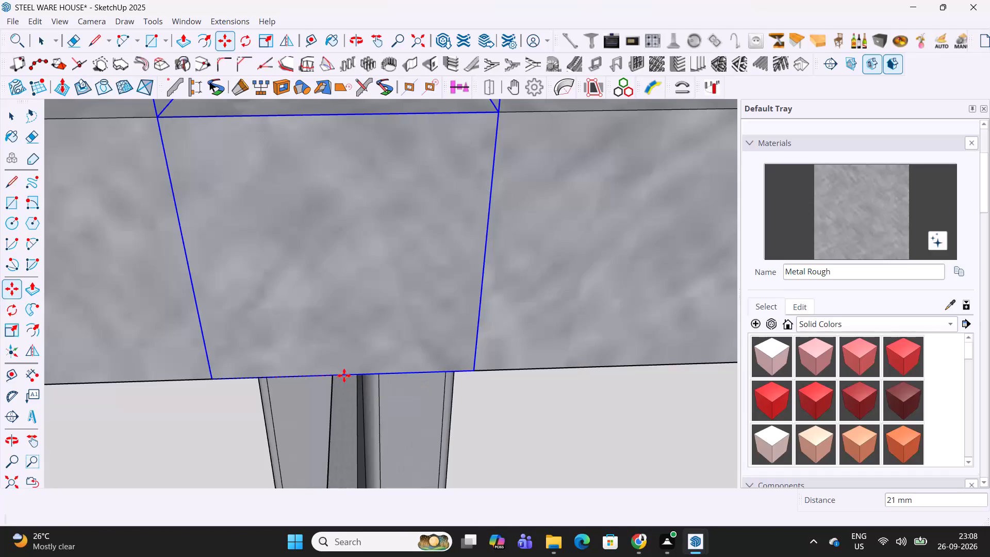
Examine the copied cross truss along its length, checking how it sits on the columns and crosses the long trusses.
{"action": "scroll", "coordinate": [350, 374], "scroll_direction": "down", "scroll_amount": 20}
{"action": "scroll", "coordinate": [350, 374], "scroll_direction": "down", "scroll_amount": 15}
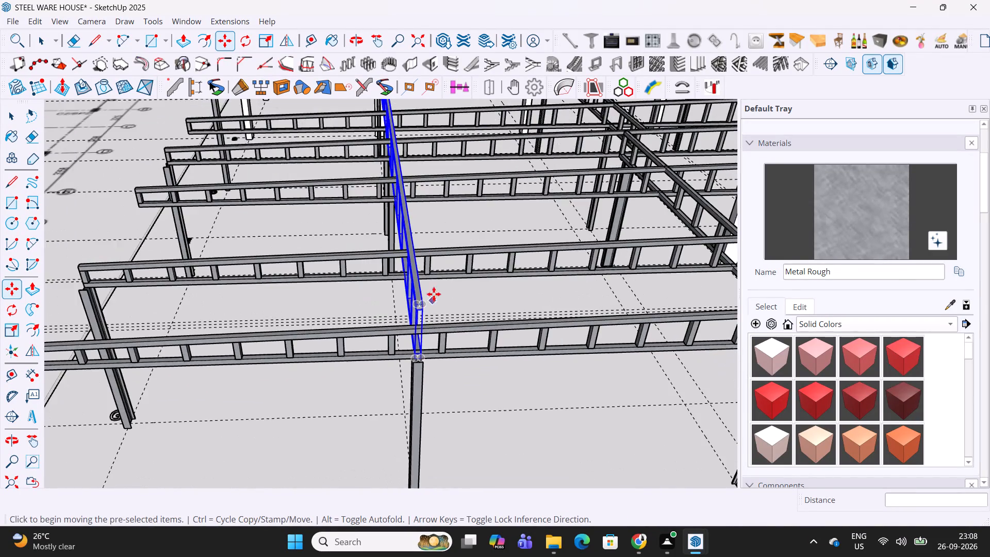
{"action": "middle_click_drag", "start_coordinate": [436, 286], "coordinate": [449, 450]}
{"action": "scroll", "coordinate": [423, 408], "scroll_direction": "up", "scroll_amount": 6}
{"action": "middle_click_drag", "start_coordinate": [409, 375], "coordinate": [520, 352]}
{"action": "scroll", "coordinate": [468, 301], "scroll_direction": "up", "scroll_amount": 6}
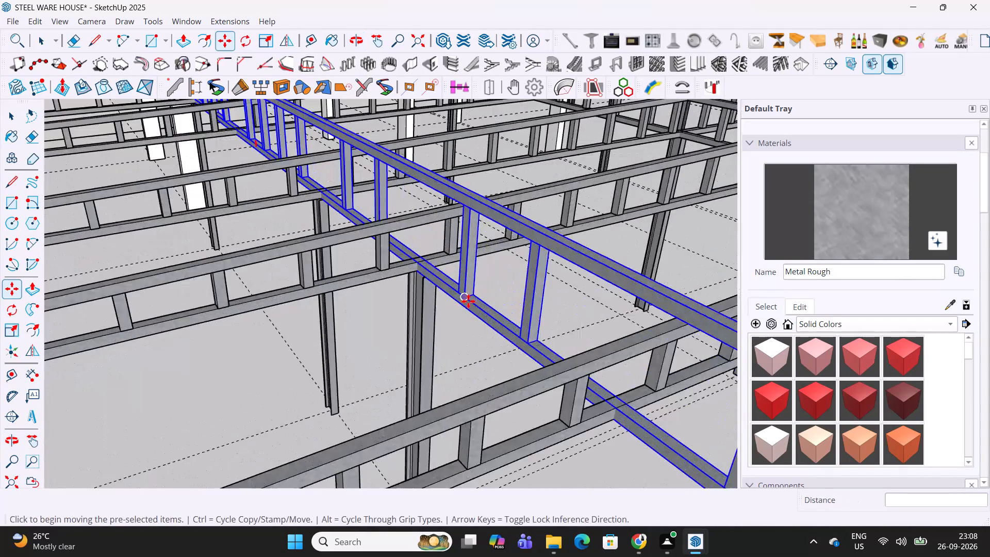
{"action": "middle_click_drag", "start_coordinate": [403, 251], "coordinate": [508, 501]}
{"action": "middle_click_drag", "start_coordinate": [294, 248], "coordinate": [428, 448], "text": "shift"}
{"action": "scroll", "coordinate": [327, 324], "scroll_direction": "up", "scroll_amount": 4}
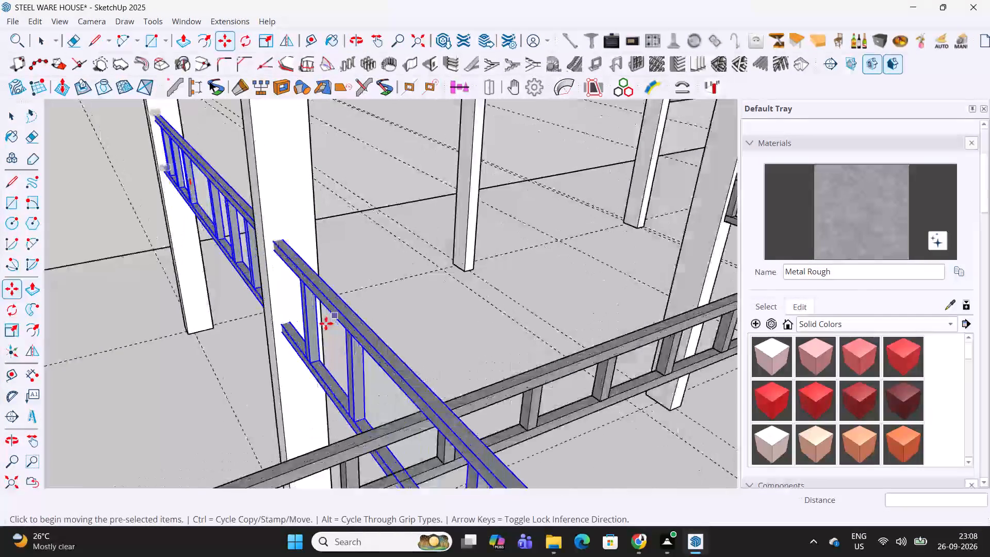
{"action": "scroll", "coordinate": [326, 323], "scroll_direction": "up", "scroll_amount": 1}
{"action": "middle_click_drag", "start_coordinate": [318, 326], "coordinate": [395, 322]}
{"action": "scroll", "coordinate": [466, 316], "scroll_direction": "down", "scroll_amount": 5}
{"action": "middle_click_drag", "start_coordinate": [525, 345], "coordinate": [488, 341]}
{"action": "scroll", "coordinate": [484, 347], "scroll_direction": "up", "scroll_amount": 2}
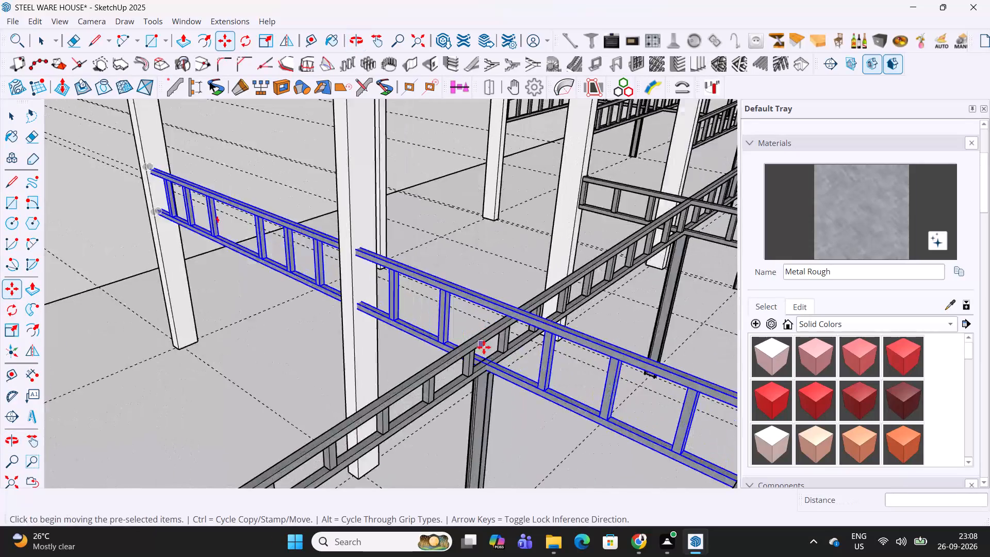
{"action": "scroll", "coordinate": [484, 347], "scroll_direction": "up", "scroll_amount": 8}
{"action": "middle_click_drag", "start_coordinate": [490, 378], "coordinate": [223, 174]}
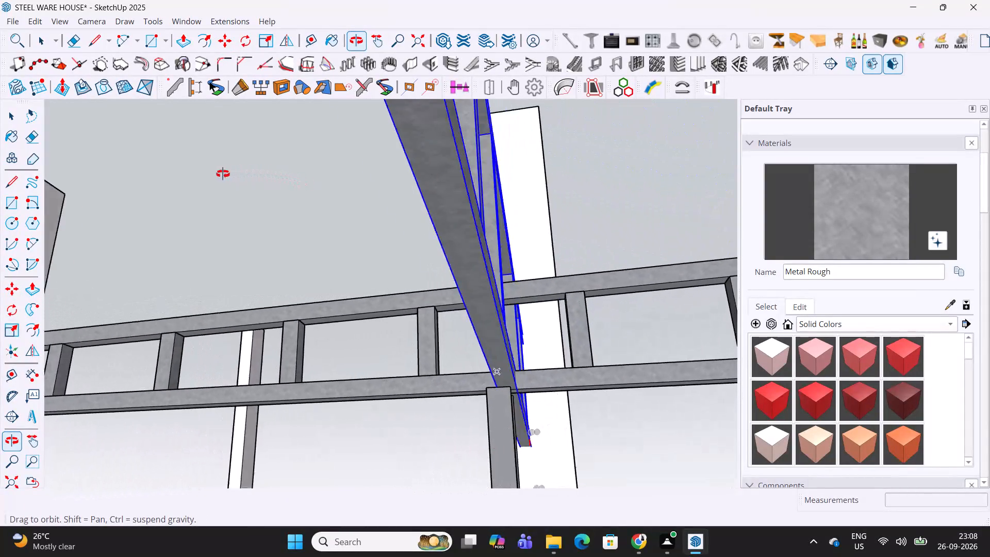
{"action": "middle_click_drag", "start_coordinate": [223, 174], "coordinate": [336, 378]}
{"action": "scroll", "coordinate": [411, 165], "scroll_direction": "down", "scroll_amount": 6}
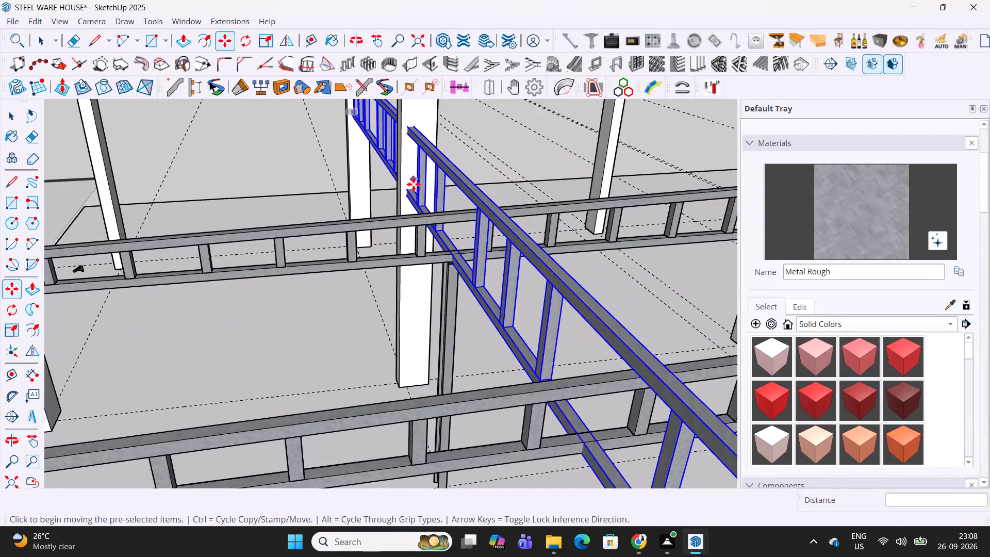
{"action": "scroll", "coordinate": [414, 184], "scroll_direction": "down", "scroll_amount": 2}
{"action": "middle_click_drag", "start_coordinate": [434, 249], "coordinate": [385, 277]}
{"action": "scroll", "coordinate": [436, 200], "scroll_direction": "down", "scroll_amount": 6}
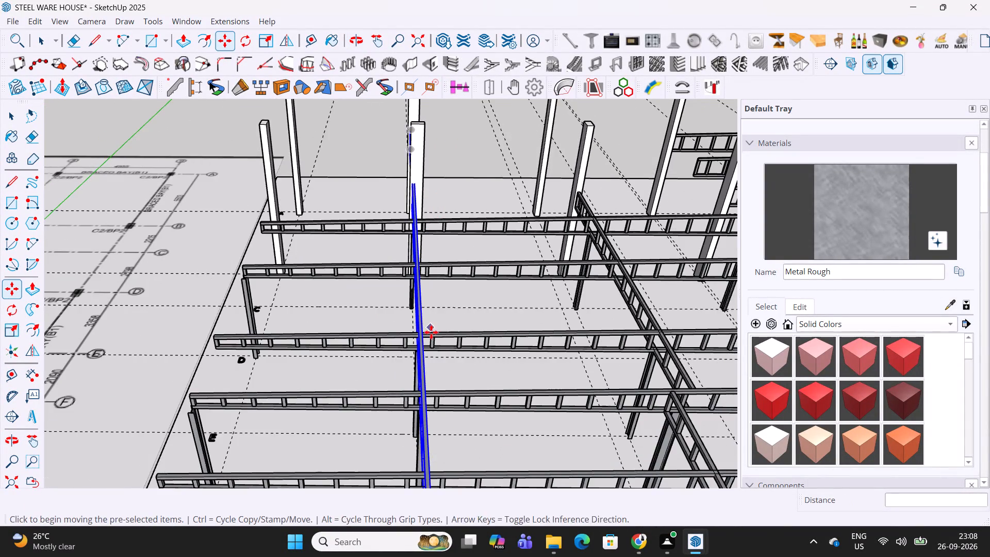
{"action": "middle_click_drag", "start_coordinate": [431, 332], "coordinate": [397, 35]}
{"action": "middle_click_drag", "start_coordinate": [405, 345], "coordinate": [423, 389], "text": "shift"}
{"action": "scroll", "coordinate": [397, 303], "scroll_direction": "up", "scroll_amount": 2}
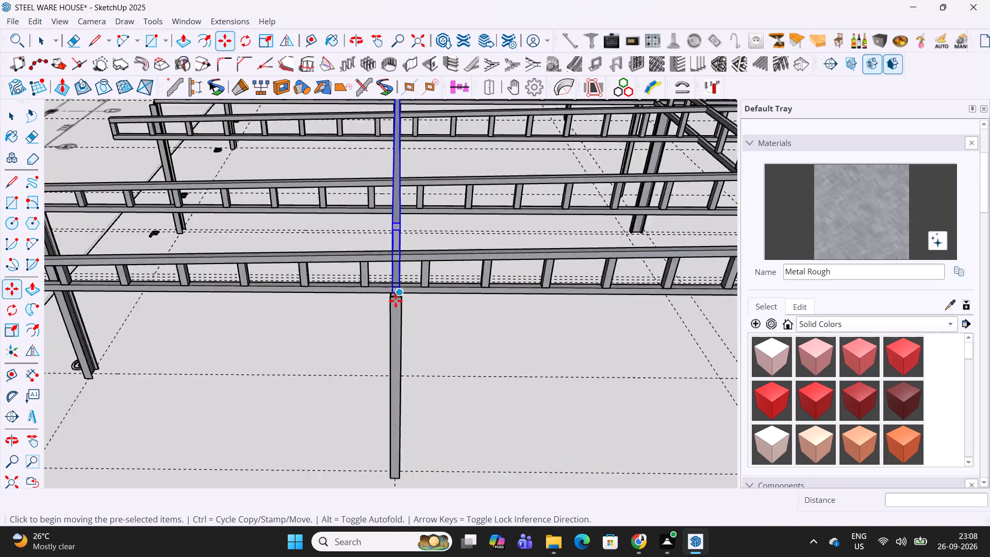
{"action": "scroll", "coordinate": [395, 301], "scroll_direction": "up", "scroll_amount": 15}
{"action": "middle_click_drag", "start_coordinate": [407, 271], "coordinate": [489, 129]}
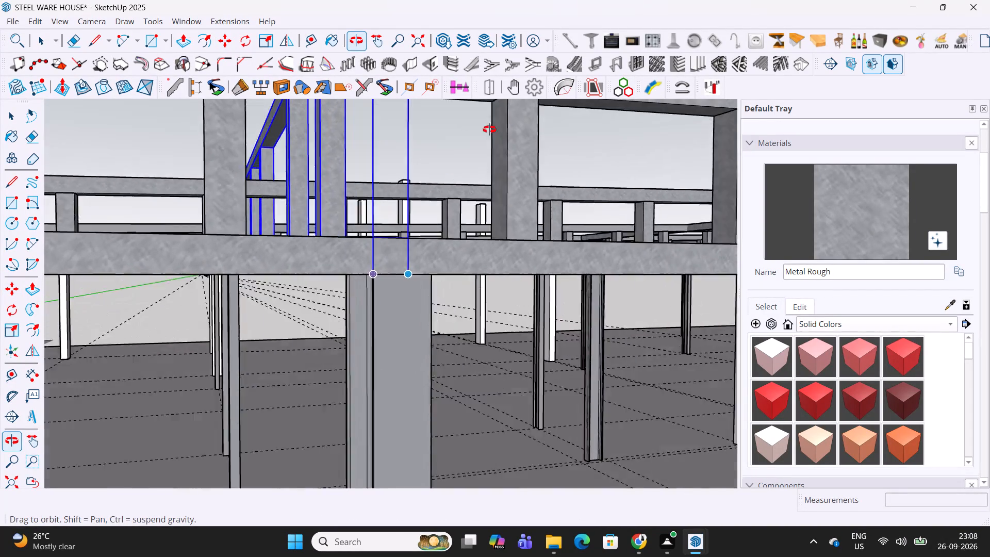
{"action": "middle_click_drag", "start_coordinate": [489, 129], "coordinate": [462, 89]}
{"action": "scroll", "coordinate": [282, 386], "scroll_direction": "up", "scroll_amount": 10}
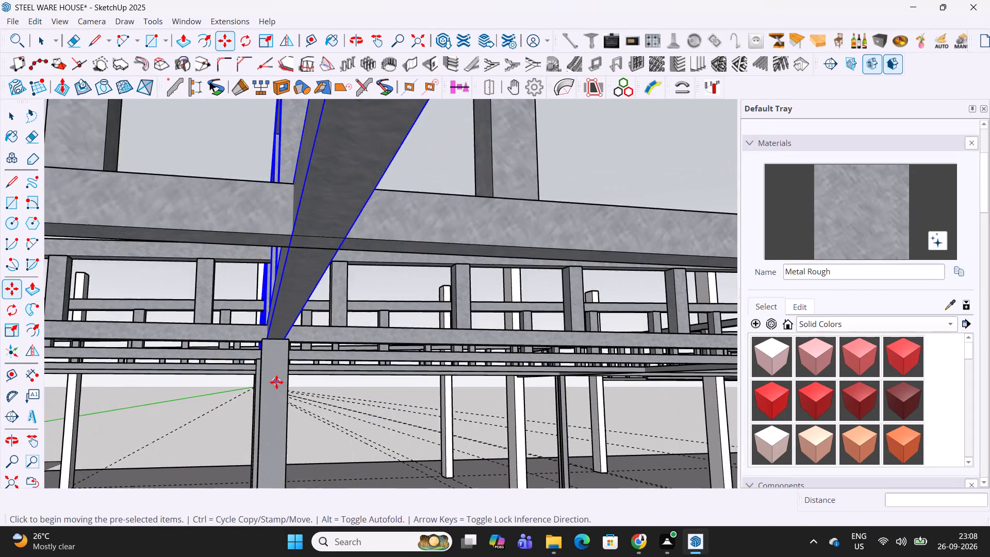
{"action": "scroll", "coordinate": [276, 382], "scroll_direction": "up", "scroll_amount": 6}
{"action": "middle_click_drag", "start_coordinate": [279, 357], "coordinate": [223, 361]}
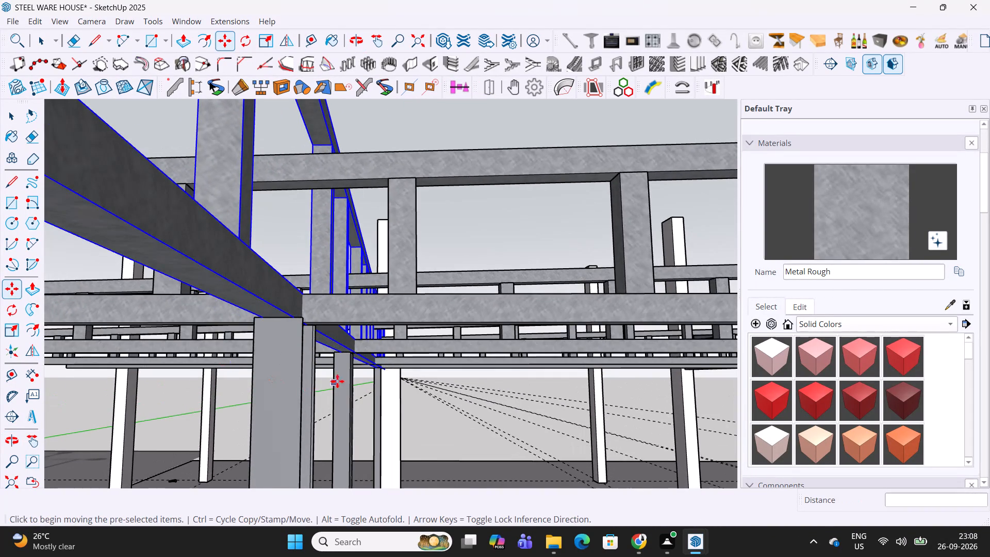
{"action": "scroll", "coordinate": [346, 378], "scroll_direction": "up", "scroll_amount": 14}
{"action": "middle_click_drag", "start_coordinate": [344, 352], "coordinate": [393, 387]}
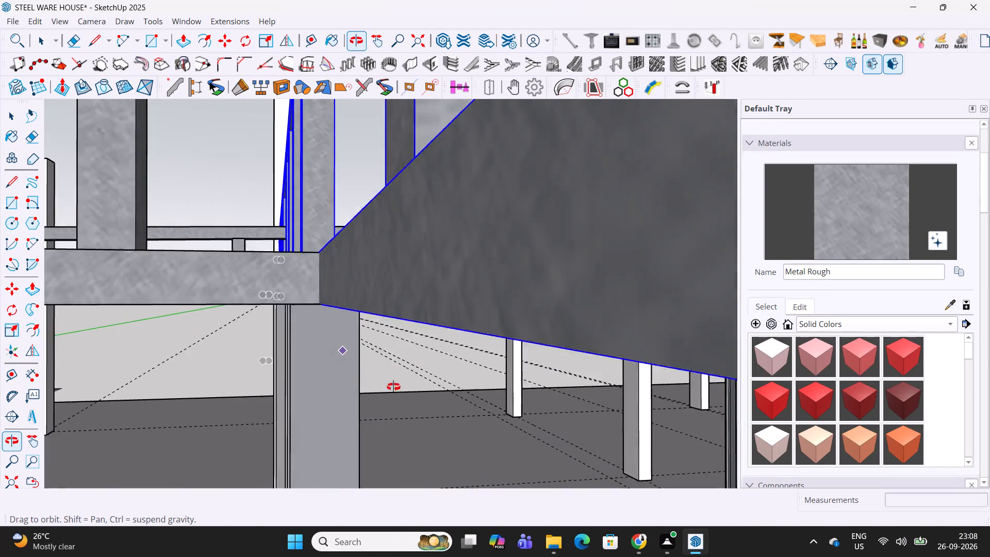
{"action": "middle_click_drag", "start_coordinate": [393, 387], "coordinate": [406, 455]}
{"action": "scroll", "coordinate": [390, 314], "scroll_direction": "down", "scroll_amount": 20}
{"action": "scroll", "coordinate": [349, 385], "scroll_direction": "down", "scroll_amount": 4}
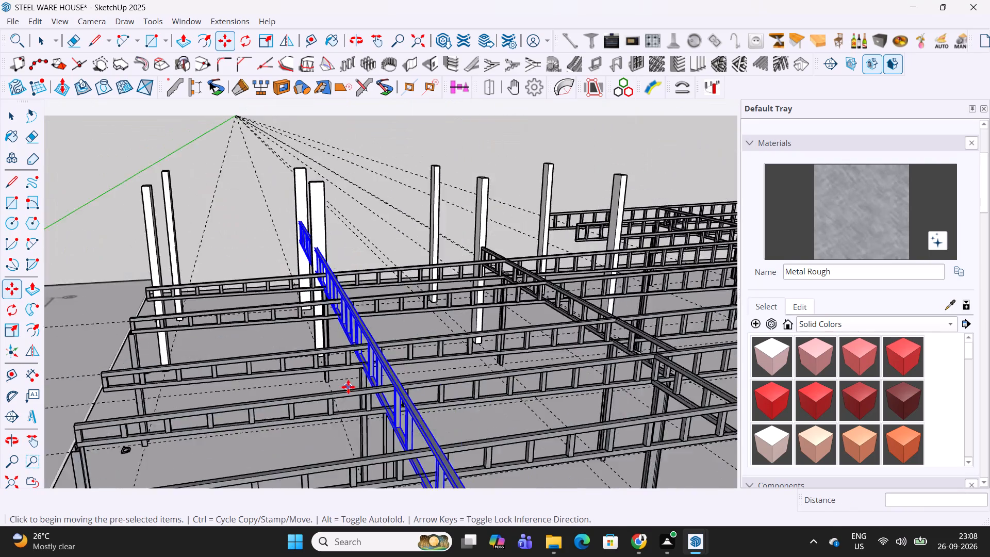
Compare the copied cross truss with the reference image, checking its crossings and its end at the tall columns.
{"action": "scroll", "coordinate": [348, 387], "scroll_direction": "down", "scroll_amount": 13}
{"action": "middle_click_drag", "start_coordinate": [560, 279], "coordinate": [346, 347], "text": "shift"}
{"action": "scroll", "coordinate": [472, 303], "scroll_direction": "up", "scroll_amount": 9}
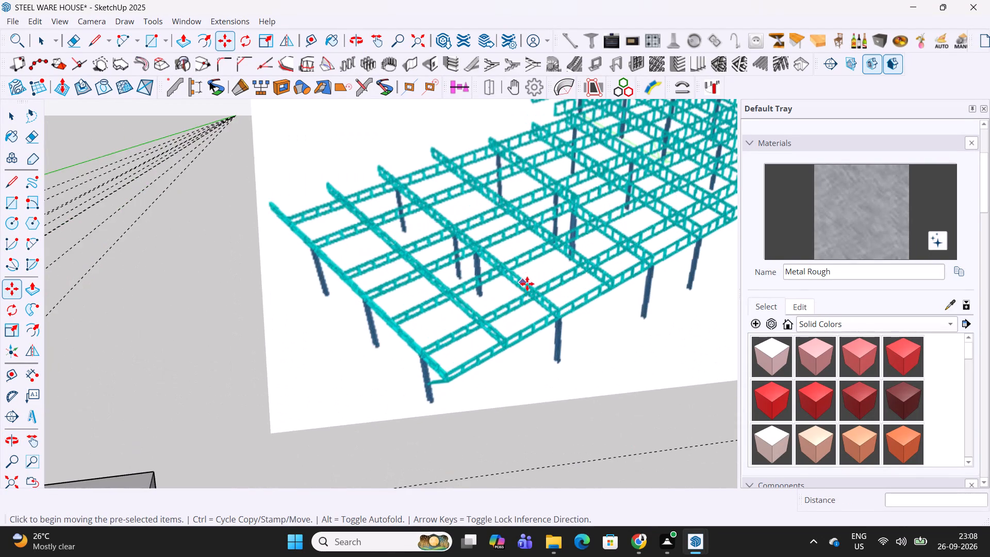
{"action": "middle_click_drag", "start_coordinate": [534, 286], "coordinate": [488, 212]}
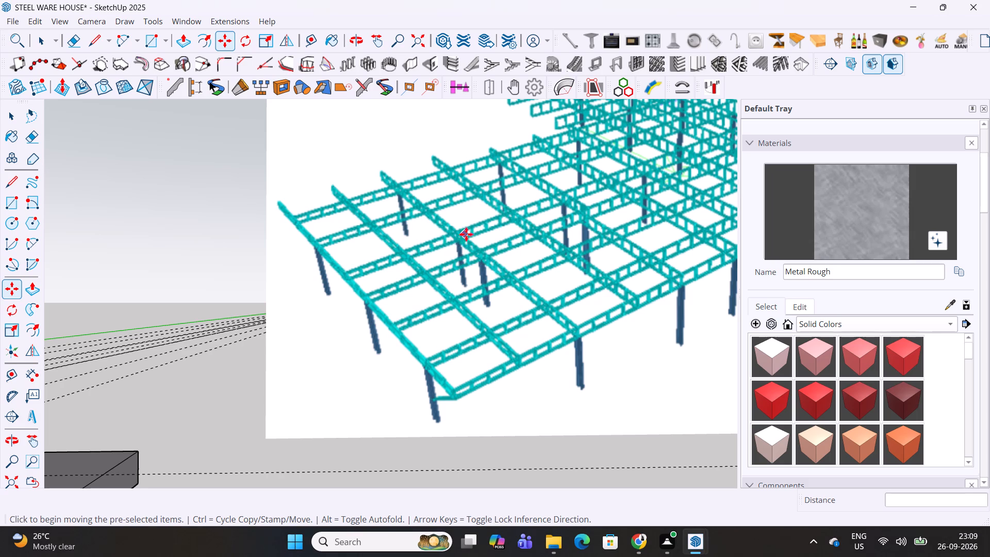
{"action": "scroll", "coordinate": [489, 228], "scroll_direction": "down", "scroll_amount": 13}
{"action": "middle_click_drag", "start_coordinate": [237, 261], "coordinate": [444, 263], "text": "shift"}
{"action": "middle_click_drag", "start_coordinate": [365, 267], "coordinate": [387, 436]}
{"action": "scroll", "coordinate": [360, 230], "scroll_direction": "up", "scroll_amount": 11}
{"action": "middle_click_drag", "start_coordinate": [348, 225], "coordinate": [499, 224]}
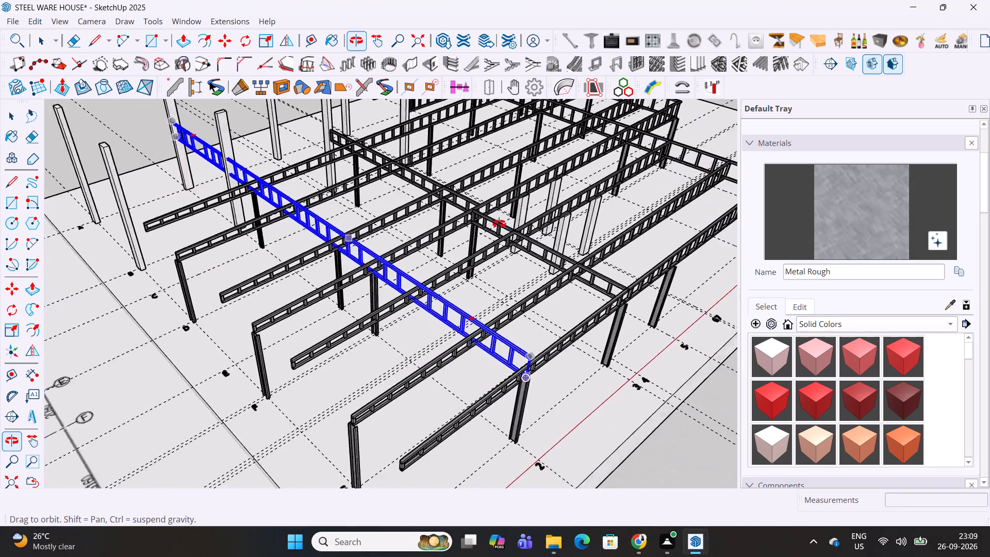
{"action": "middle_click_drag", "start_coordinate": [499, 224], "coordinate": [349, 271]}
{"action": "scroll", "coordinate": [345, 138], "scroll_direction": "up", "scroll_amount": 5}
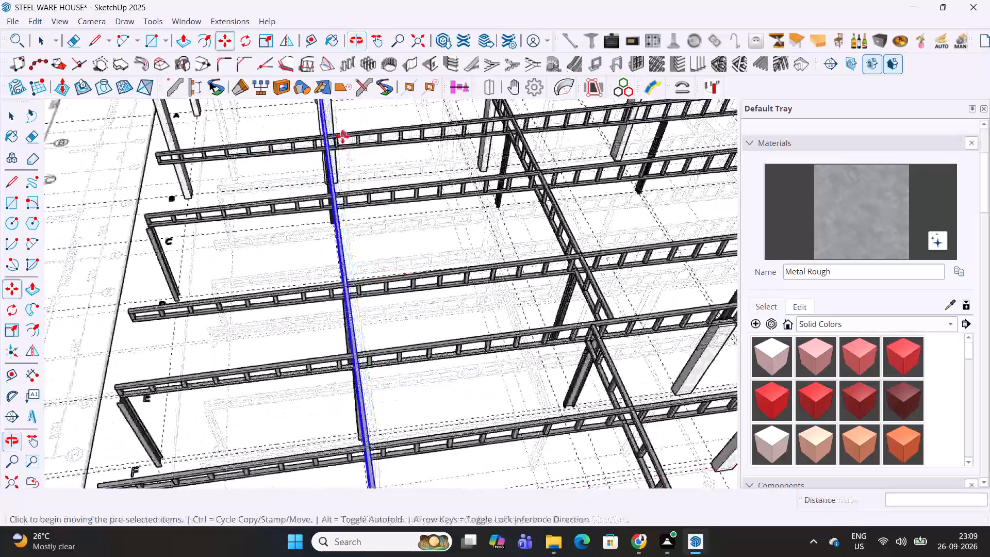
{"action": "scroll", "coordinate": [342, 137], "scroll_direction": "up", "scroll_amount": 5}
{"action": "middle_click_drag", "start_coordinate": [328, 156], "coordinate": [373, 329], "text": "shift"}
{"action": "scroll", "coordinate": [363, 318], "scroll_direction": "up", "scroll_amount": 6}
{"action": "middle_click_drag", "start_coordinate": [360, 298], "coordinate": [427, 222]}
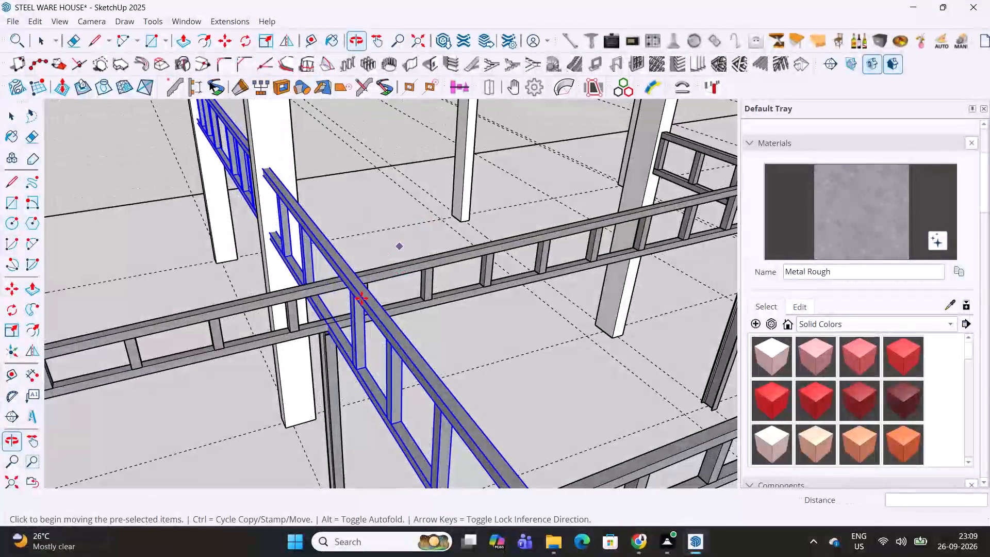
{"action": "scroll", "coordinate": [350, 326], "scroll_direction": "up", "scroll_amount": 7}
{"action": "middle_click_drag", "start_coordinate": [246, 364], "coordinate": [339, 369]}
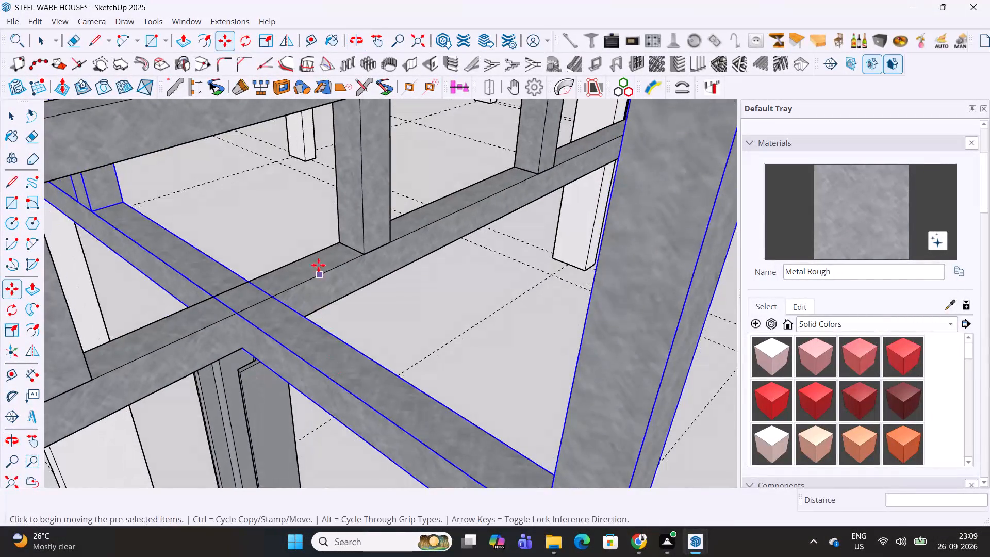
{"action": "scroll", "coordinate": [318, 265], "scroll_direction": "down", "scroll_amount": 14}
{"action": "scroll", "coordinate": [317, 285], "scroll_direction": "down", "scroll_amount": 7}
{"action": "middle_click_drag", "start_coordinate": [252, 210], "coordinate": [293, 331]}
{"action": "middle_click_drag", "start_coordinate": [211, 288], "coordinate": [310, 284]}
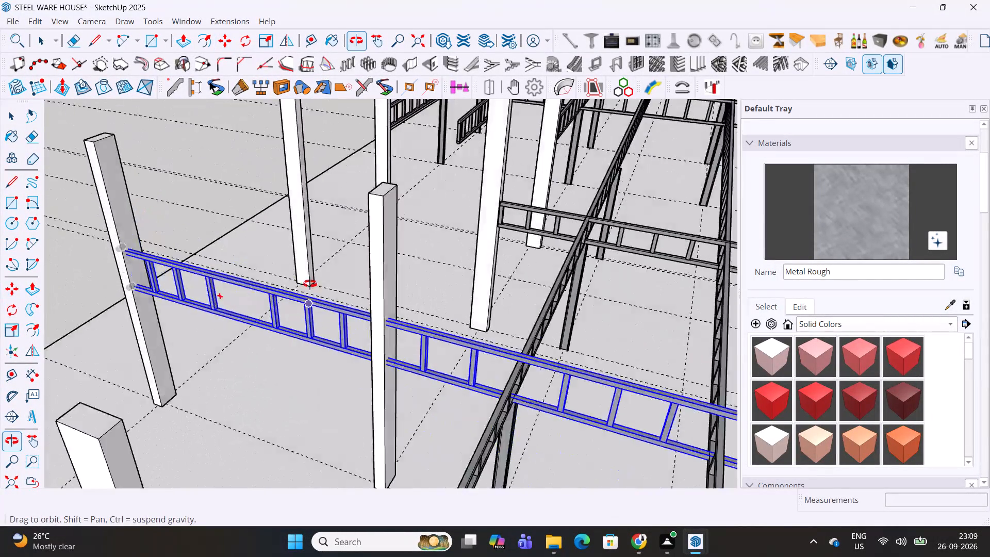
{"action": "middle_click_drag", "start_coordinate": [310, 284], "coordinate": [496, 300]}
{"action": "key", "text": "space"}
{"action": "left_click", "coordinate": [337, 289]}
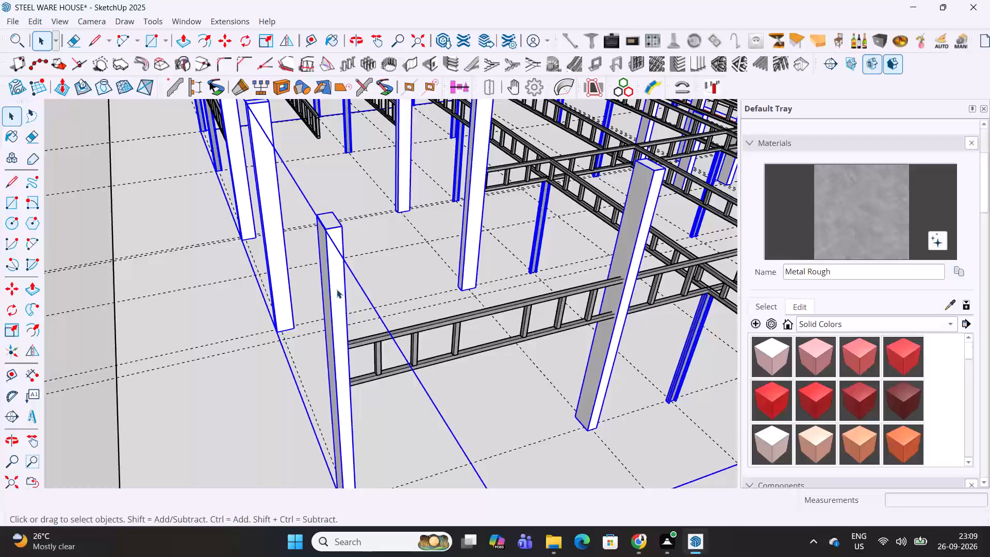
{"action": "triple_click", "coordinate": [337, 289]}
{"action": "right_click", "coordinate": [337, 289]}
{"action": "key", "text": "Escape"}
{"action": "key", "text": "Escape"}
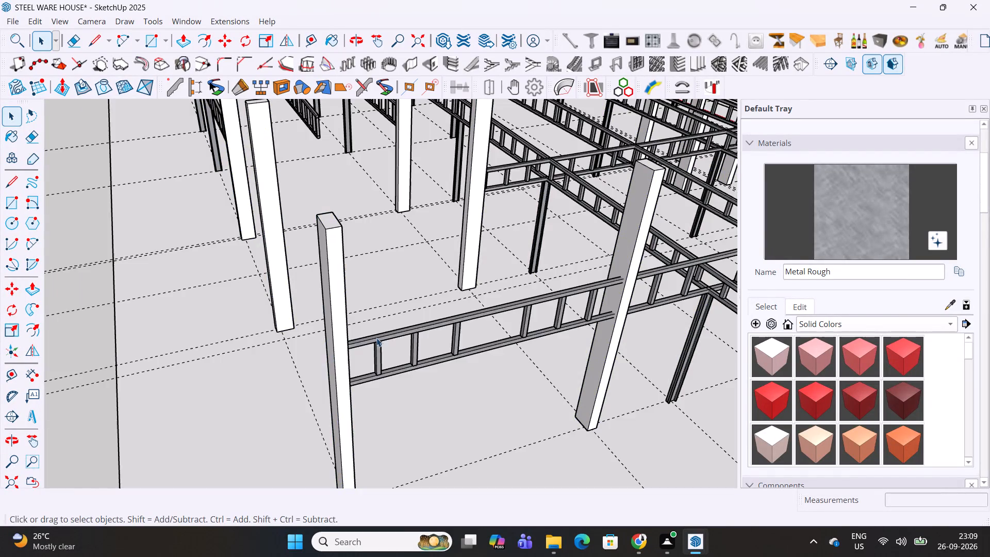
Shorten the copied cross truss's top chord with Push/Pull so its outer end stops at the inner tall column.
{"action": "triple_click", "coordinate": [377, 338]}
{"action": "double_click", "coordinate": [377, 338]}
{"action": "middle_click_drag", "start_coordinate": [377, 338], "coordinate": [459, 322]}
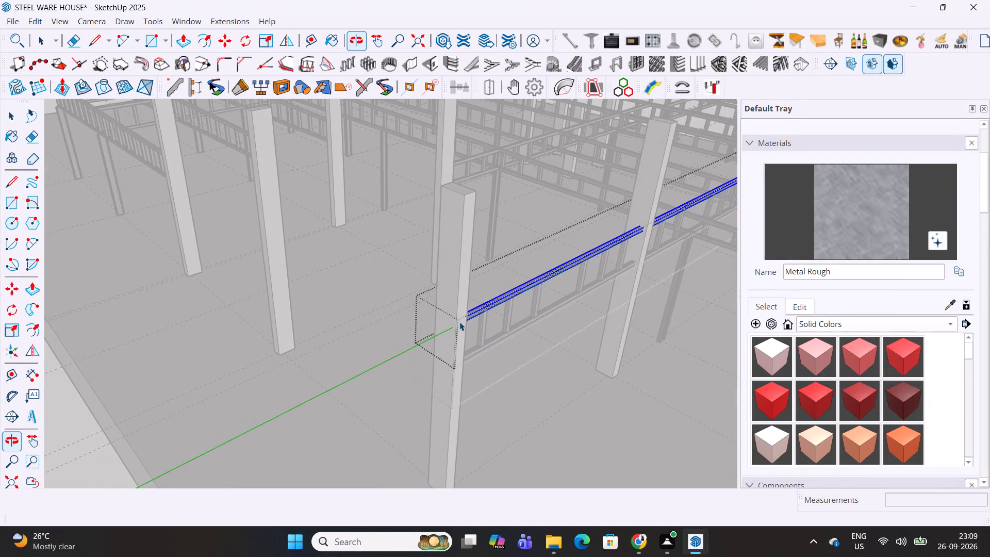
{"action": "type", "text": "PK"}
{"action": "scroll", "coordinate": [445, 334], "scroll_direction": "up", "scroll_amount": 5}
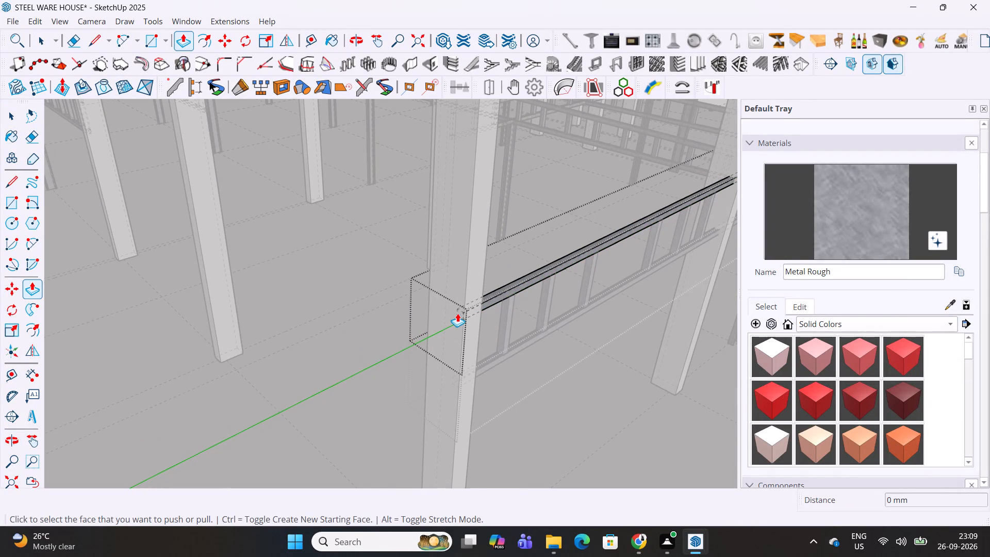
{"action": "left_click", "coordinate": [459, 314]}
{"action": "scroll", "coordinate": [592, 295], "scroll_direction": "down", "scroll_amount": 3}
{"action": "middle_click_drag", "start_coordinate": [592, 295], "coordinate": [335, 297]}
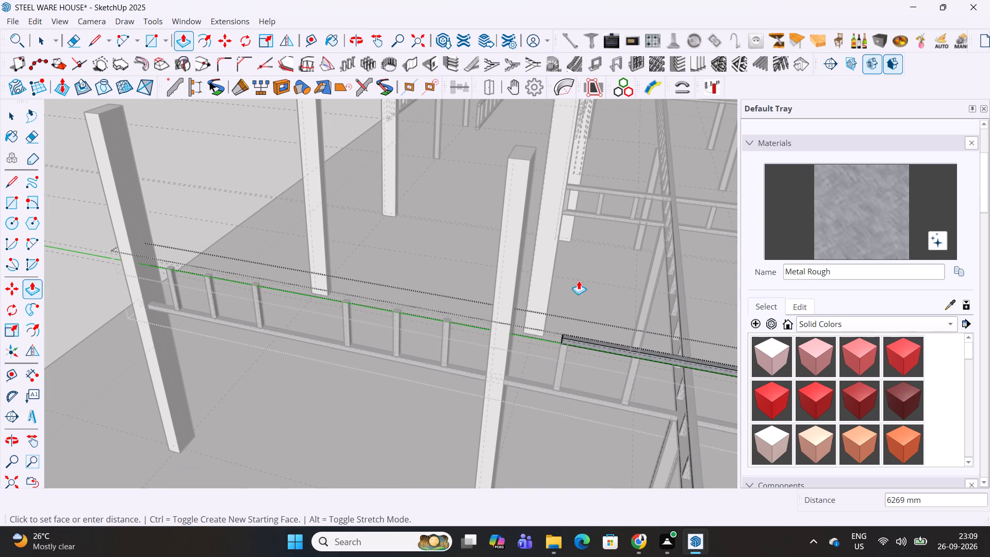
{"action": "left_click", "coordinate": [520, 261]}
{"action": "middle_click_drag", "start_coordinate": [259, 296], "coordinate": [525, 285]}
{"action": "key", "text": "space"}
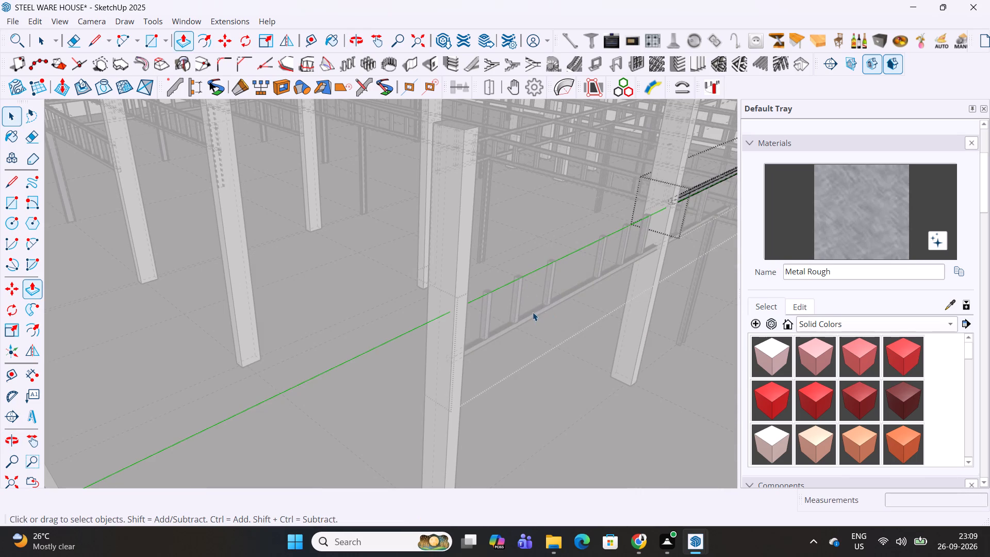
Shorten the same truss's bottom chord with Push/Pull so it also ends at the inner tall column.
{"action": "double_click", "coordinate": [533, 312]}
{"action": "scroll", "coordinate": [449, 356], "scroll_direction": "up", "scroll_amount": 7}
{"action": "key", "text": "p"}
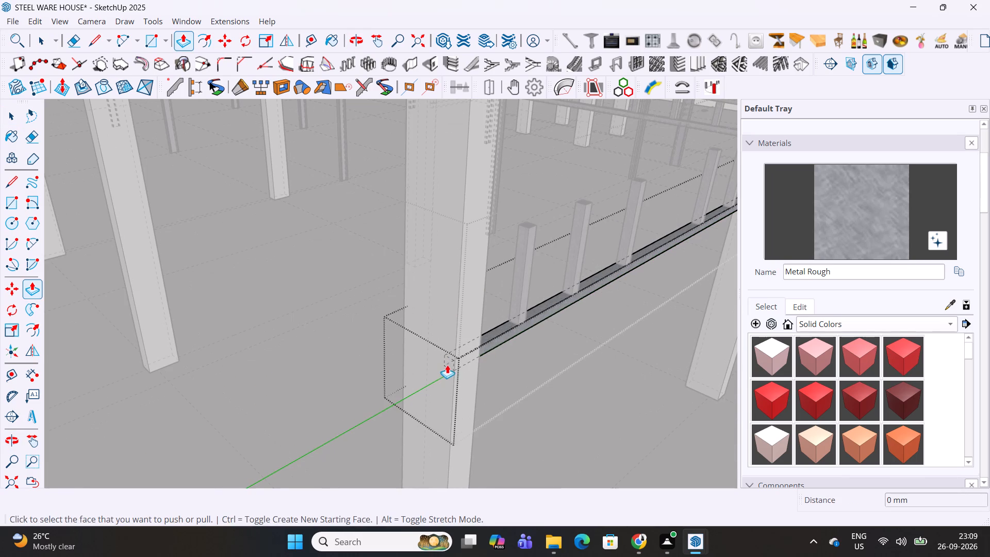
{"action": "left_click", "coordinate": [448, 365]}
{"action": "scroll", "coordinate": [560, 329], "scroll_direction": "down", "scroll_amount": 6}
{"action": "middle_click_drag", "start_coordinate": [681, 318], "coordinate": [457, 348]}
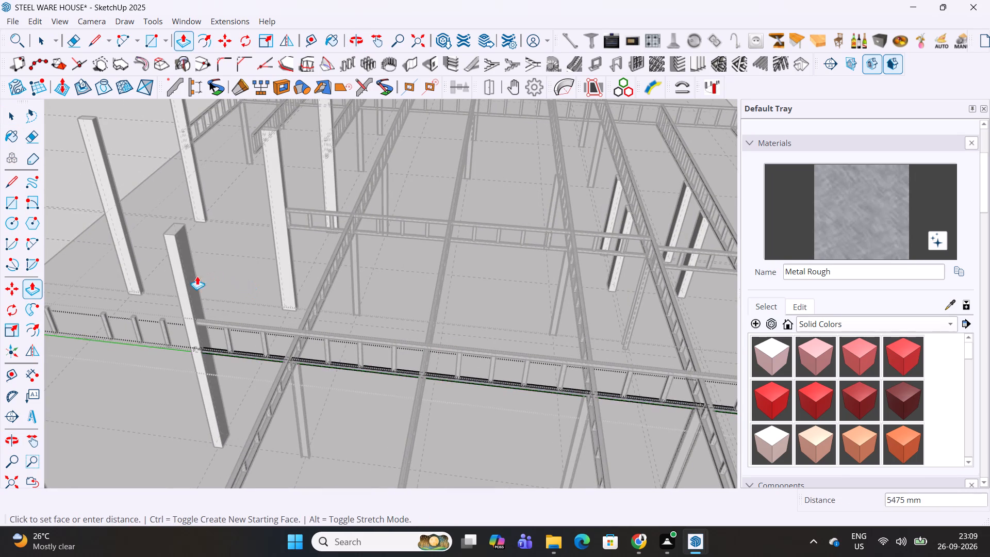
{"action": "left_click", "coordinate": [183, 276]}
{"action": "key", "text": "p"}
Delete the loose truss verticals left at and beyond the inner tall column, outside the shortened chords.
{"action": "scroll", "coordinate": [235, 280], "scroll_direction": "down", "scroll_amount": 6}
{"action": "middle_click_drag", "start_coordinate": [259, 301], "coordinate": [310, 302]}
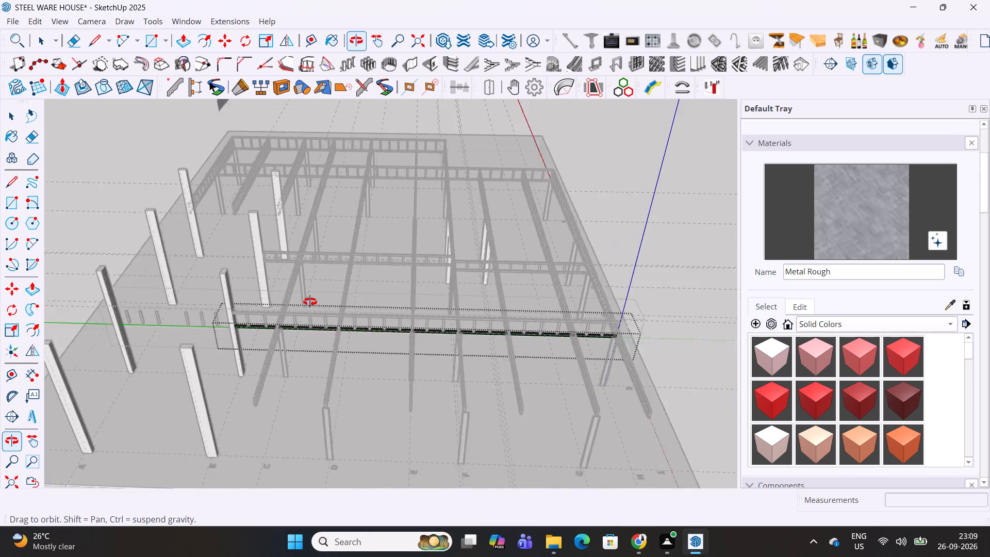
{"action": "middle_click_drag", "start_coordinate": [310, 302], "coordinate": [375, 302]}
{"action": "key", "text": "space"}
{"action": "key", "text": "Escape"}
{"action": "left_click", "coordinate": [258, 348]}
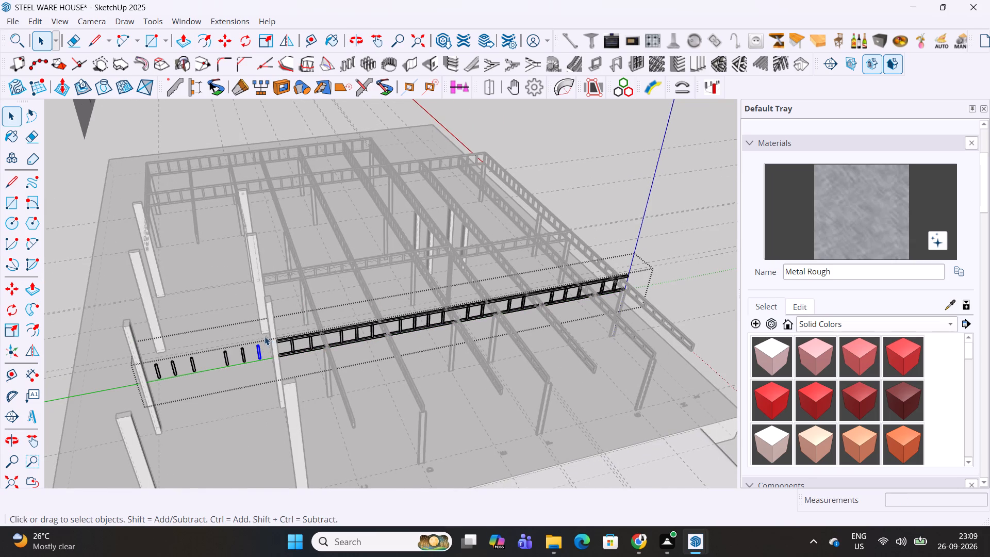
{"action": "left_click_drag", "start_coordinate": [265, 336], "coordinate": [79, 424]}
{"action": "key", "text": "Delete"}
{"action": "middle_click_drag", "start_coordinate": [291, 367], "coordinate": [257, 369]}
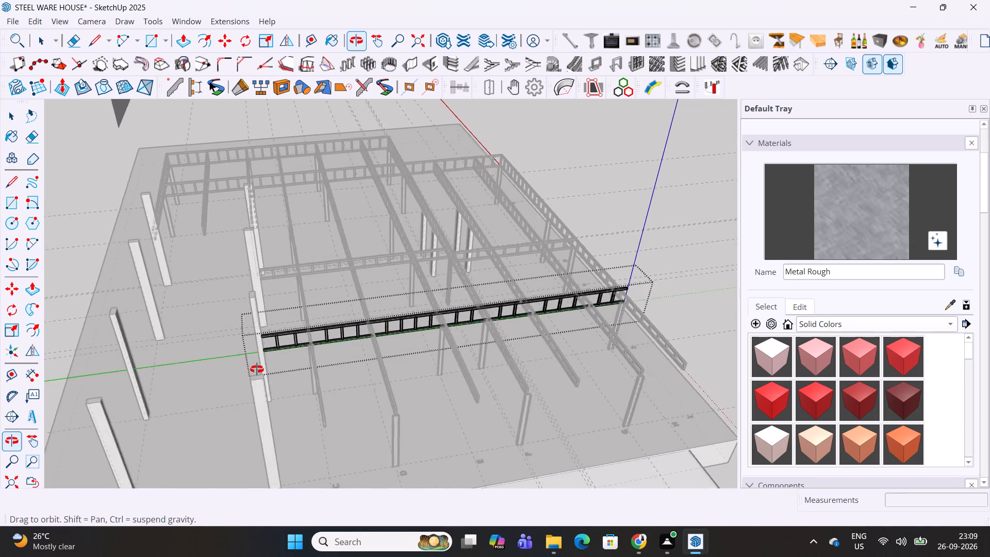
{"action": "middle_click_drag", "start_coordinate": [257, 369], "coordinate": [228, 367]}
{"action": "scroll", "coordinate": [236, 330], "scroll_direction": "up", "scroll_amount": 5}
{"action": "left_click_drag", "start_coordinate": [242, 323], "coordinate": [224, 328]}
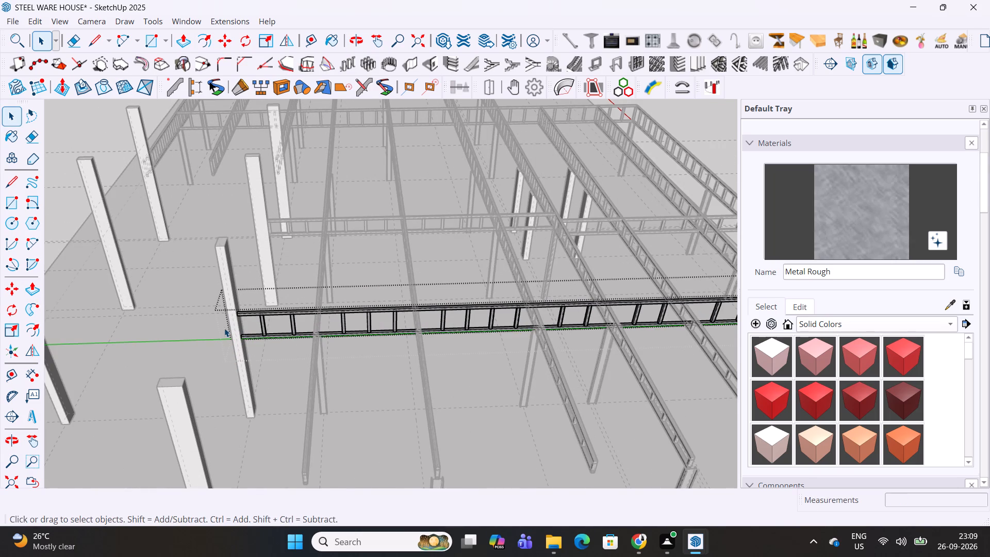
{"action": "key", "text": "Delete"}
Move the cross truss's top chord straight down about 378 mm, level with the long trusses' top chords.
{"action": "scroll", "coordinate": [243, 322], "scroll_direction": "down", "scroll_amount": 6}
{"action": "middle_click_drag", "start_coordinate": [493, 306], "coordinate": [269, 282]}
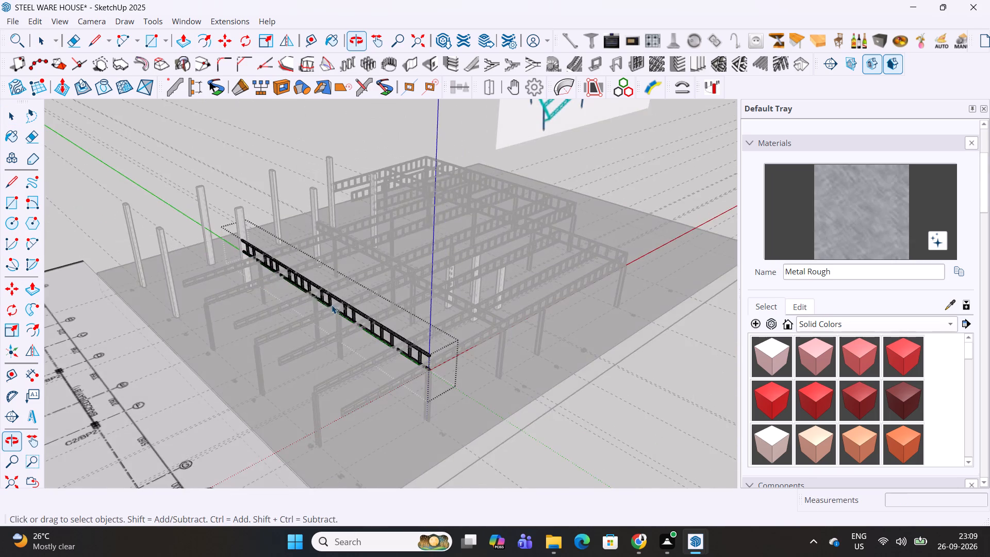
{"action": "scroll", "coordinate": [440, 343], "scroll_direction": "up", "scroll_amount": 10}
{"action": "left_click", "coordinate": [418, 364]}
{"action": "scroll", "coordinate": [418, 364], "scroll_direction": "up", "scroll_amount": 6}
{"action": "middle_click_drag", "start_coordinate": [424, 367], "coordinate": [373, 333]}
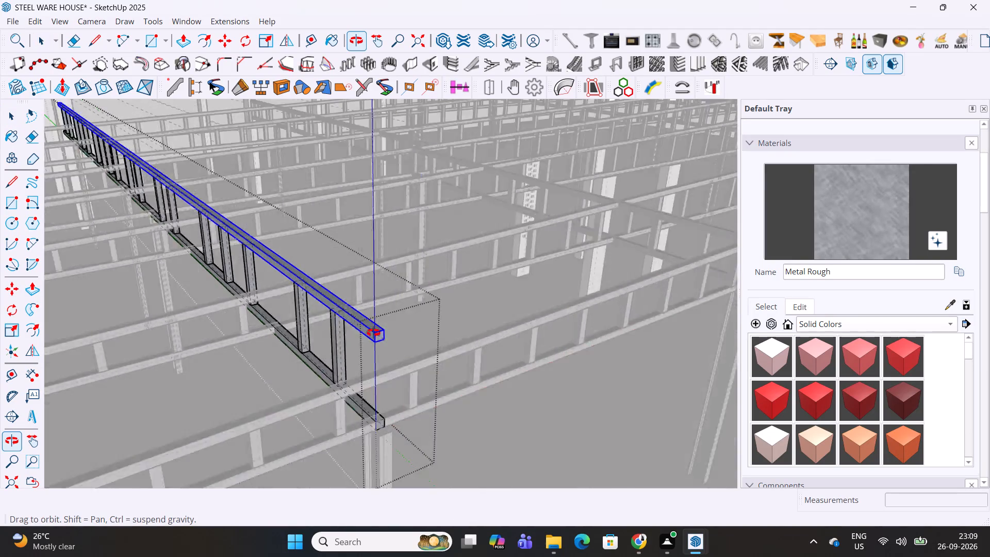
{"action": "middle_click_drag", "start_coordinate": [373, 333], "coordinate": [408, 305]}
{"action": "scroll", "coordinate": [407, 284], "scroll_direction": "up", "scroll_amount": 4}
{"action": "key", "text": "k"}
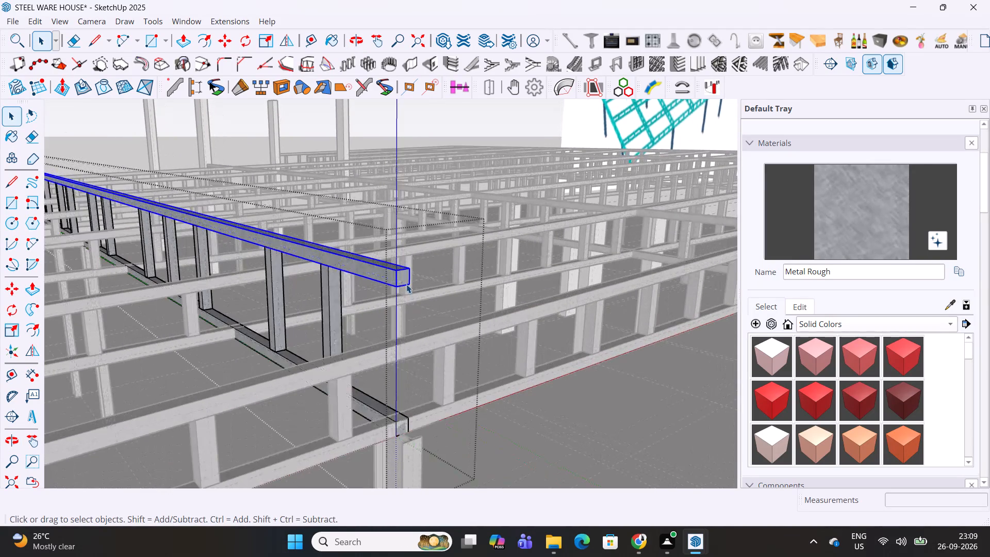
{"action": "scroll", "coordinate": [398, 282], "scroll_direction": "up", "scroll_amount": 3}
{"action": "middle_click_drag", "start_coordinate": [398, 282], "coordinate": [584, 282]}
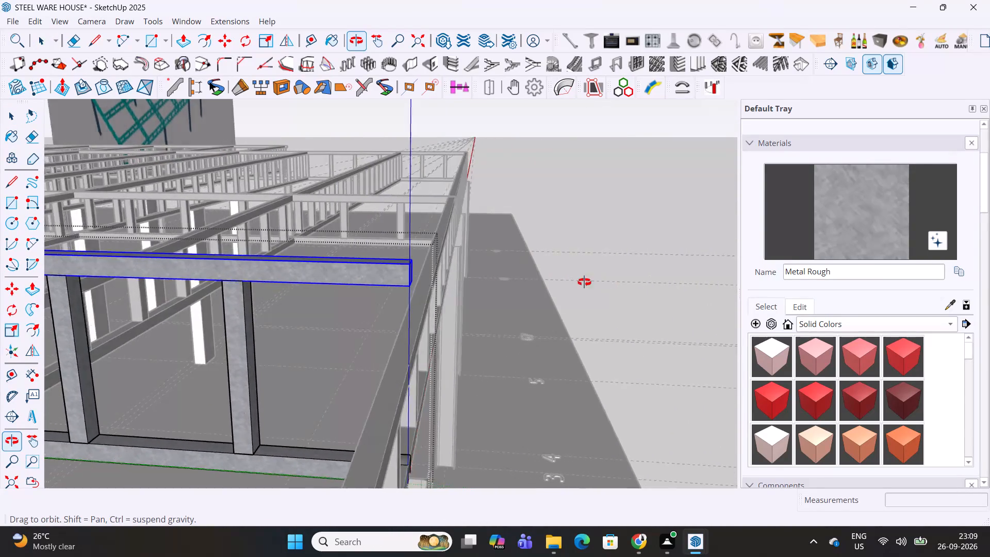
{"action": "middle_click_drag", "start_coordinate": [584, 282], "coordinate": [483, 301]}
{"action": "key", "text": "m"}
{"action": "left_click", "coordinate": [402, 268]}
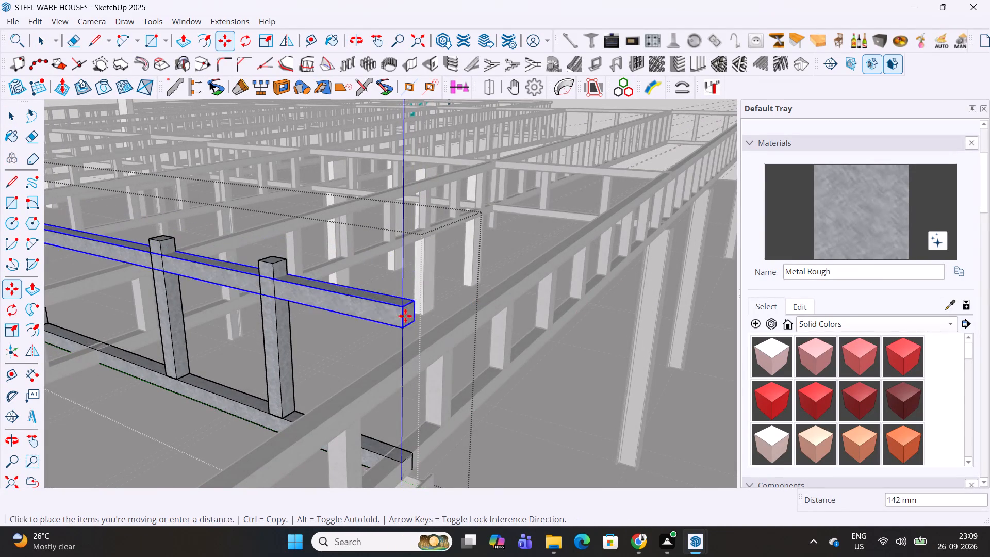
{"action": "left_click", "coordinate": [403, 367]}
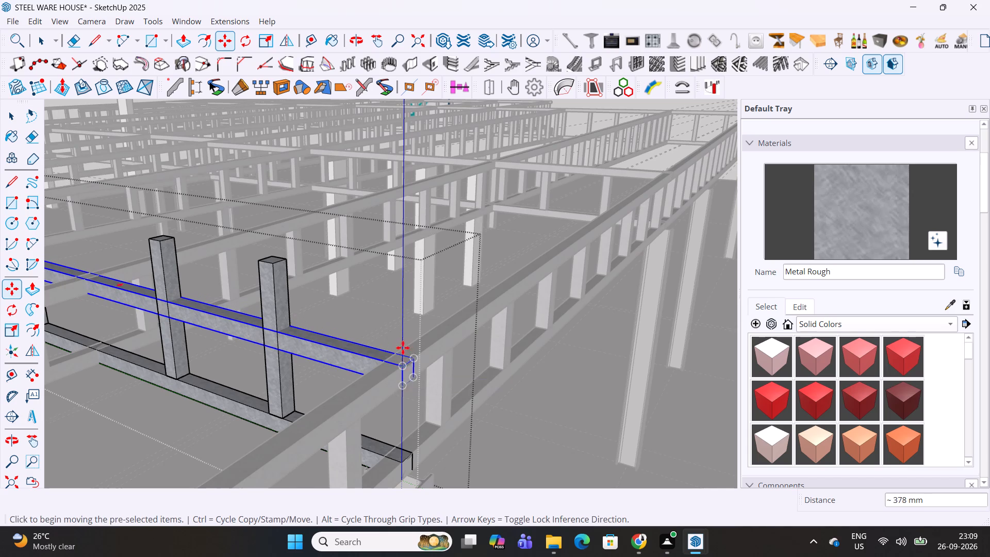
Scale all the cross truss's verticals down in height so their tops meet the underside of the lowered top chord.
{"action": "scroll", "coordinate": [403, 347], "scroll_direction": "down", "scroll_amount": 7}
{"action": "middle_click", "coordinate": [485, 334]}
{"action": "middle_click_drag", "start_coordinate": [486, 334], "coordinate": [245, 317]}
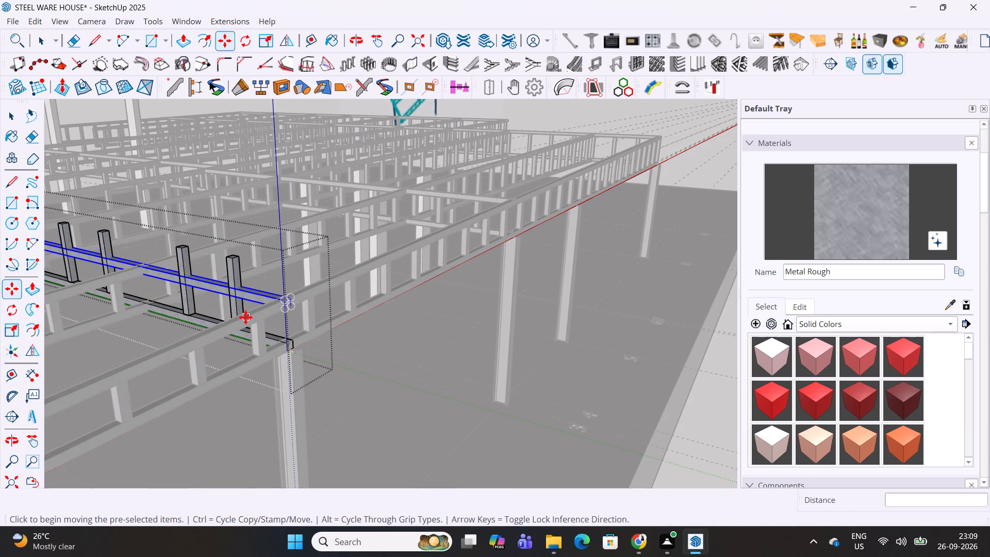
{"action": "middle_click_drag", "start_coordinate": [245, 317], "coordinate": [196, 324]}
{"action": "scroll", "coordinate": [295, 282], "scroll_direction": "down", "scroll_amount": 5}
{"action": "middle_click_drag", "start_coordinate": [260, 286], "coordinate": [477, 378]}
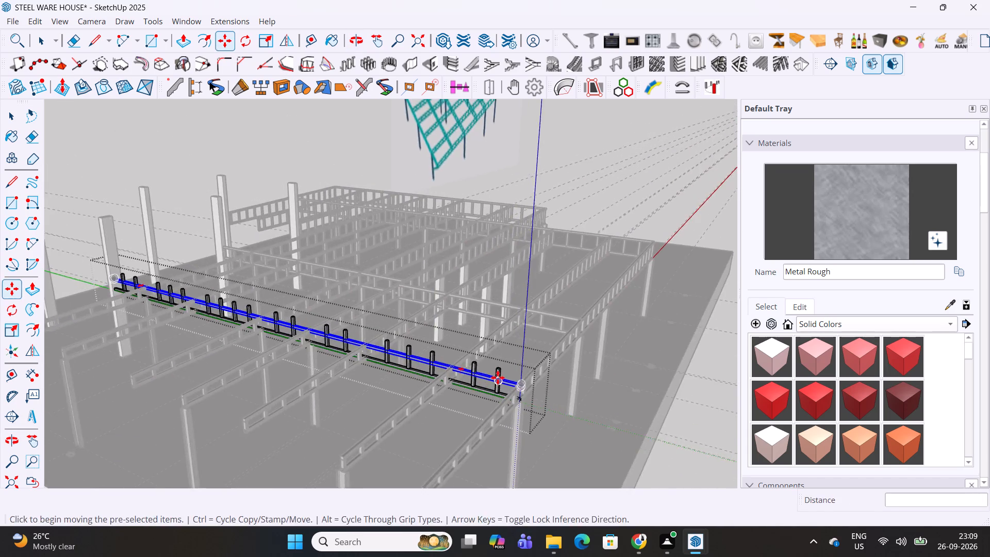
{"action": "middle_click_drag", "start_coordinate": [498, 378], "coordinate": [289, 305]}
{"action": "key", "text": "space"}
{"action": "left_click_drag", "start_coordinate": [304, 271], "coordinate": [266, 336]}
{"action": "scroll", "coordinate": [281, 308], "scroll_direction": "up", "scroll_amount": 9}
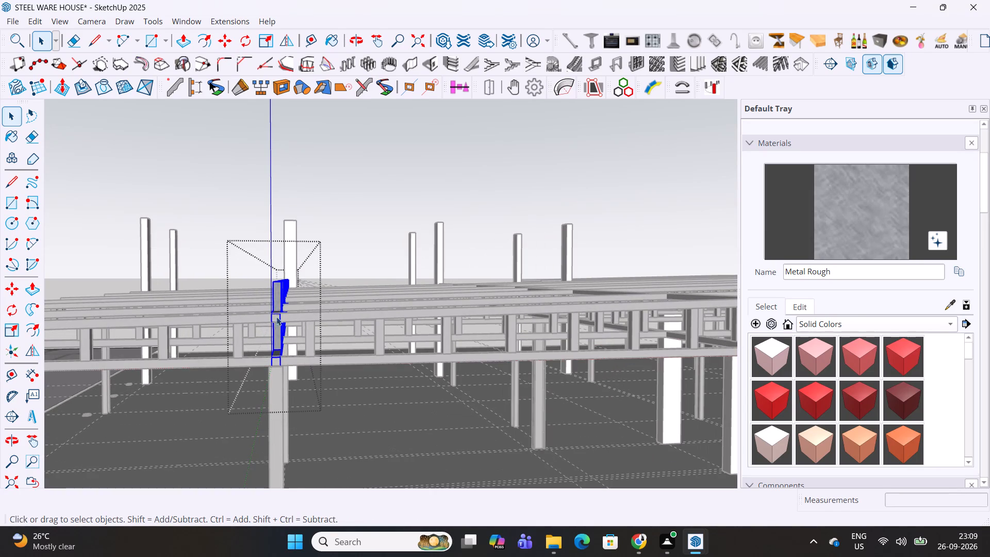
{"action": "left_click", "coordinate": [274, 319], "text": "shift"}
{"action": "left_click", "coordinate": [274, 362], "text": "shift"}
{"action": "middle_click_drag", "start_coordinate": [341, 331], "coordinate": [342, 335]}
{"action": "middle_click_drag", "start_coordinate": [342, 335], "coordinate": [244, 429]}
{"action": "middle_click_drag", "start_coordinate": [249, 388], "coordinate": [367, 363], "text": "shift"}
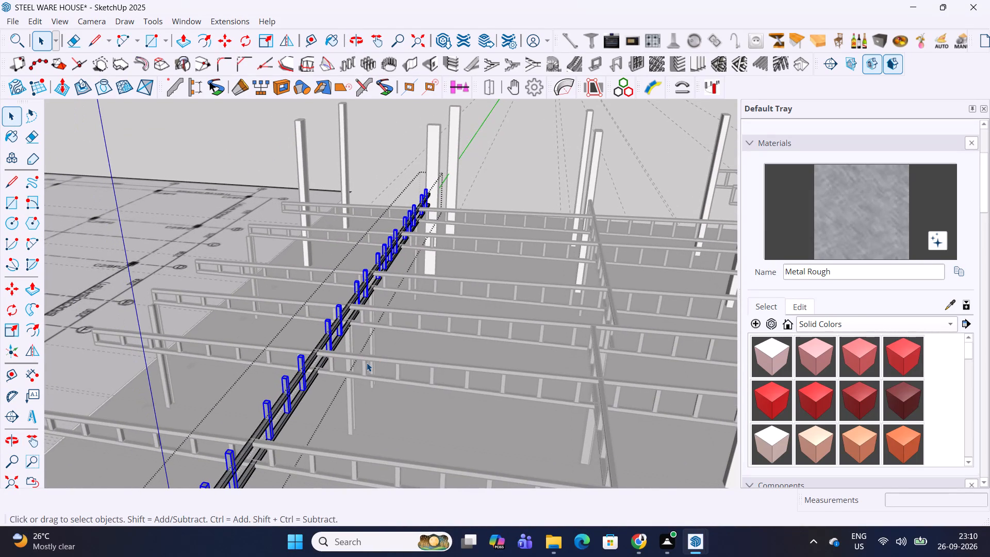
{"action": "key", "text": "s"}
{"action": "scroll", "coordinate": [366, 281], "scroll_direction": "up", "scroll_amount": 8}
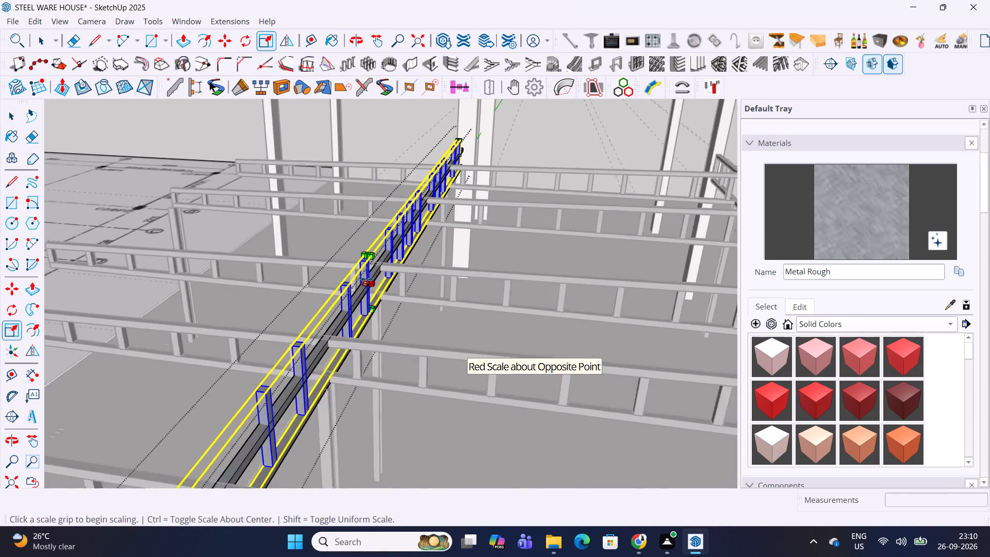
{"action": "scroll", "coordinate": [367, 279], "scroll_direction": "up", "scroll_amount": 7}
{"action": "scroll", "coordinate": [375, 243], "scroll_direction": "down", "scroll_amount": 4}
{"action": "left_click", "coordinate": [353, 252]}
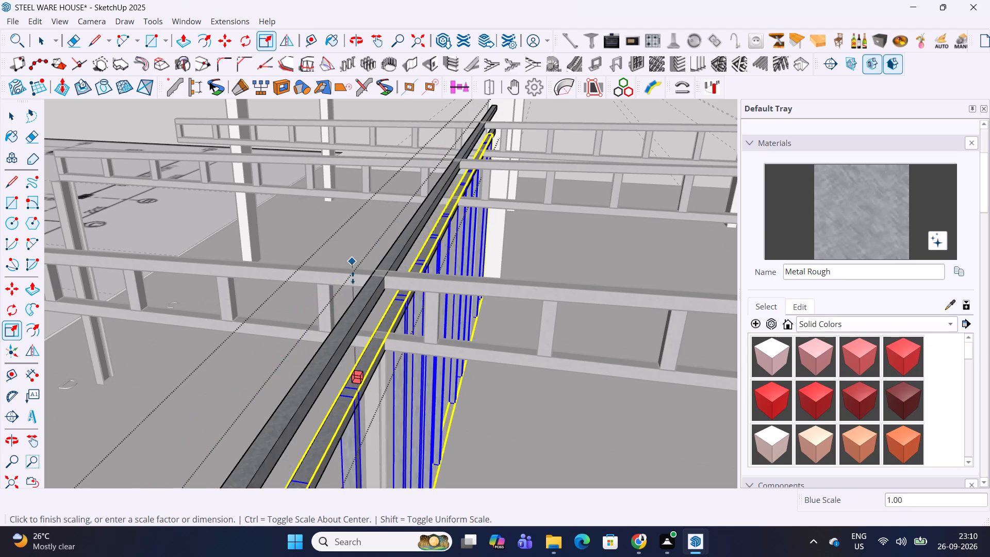
{"action": "scroll", "coordinate": [357, 312], "scroll_direction": "up", "scroll_amount": 4}
{"action": "left_click", "coordinate": [369, 324]}
{"action": "scroll", "coordinate": [420, 256], "scroll_direction": "down", "scroll_amount": 4}
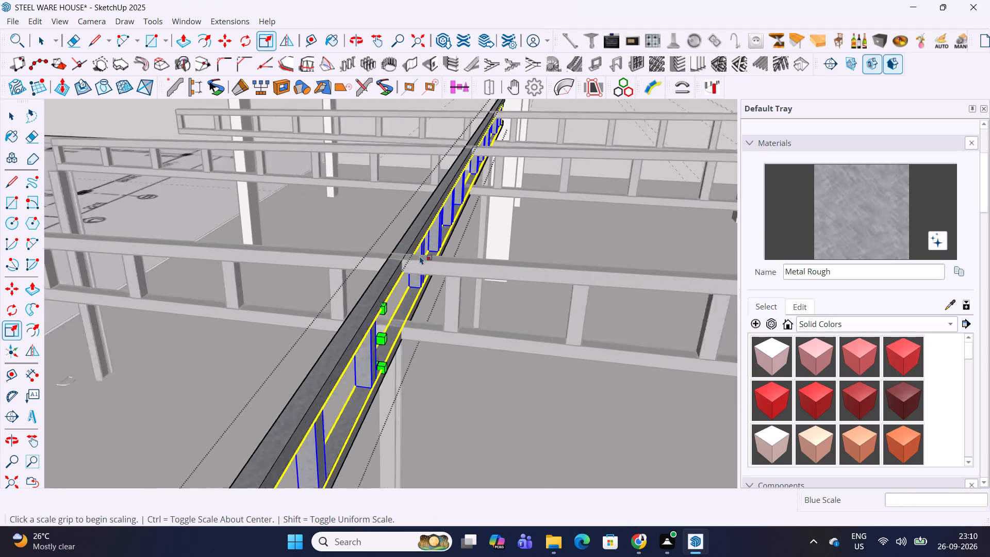
Move the last vertical near the inner tall column about 162 mm along the chords, away from the truss end.
{"action": "scroll", "coordinate": [420, 256], "scroll_direction": "down", "scroll_amount": 9}
{"action": "middle_click_drag", "start_coordinate": [514, 225], "coordinate": [180, 258]}
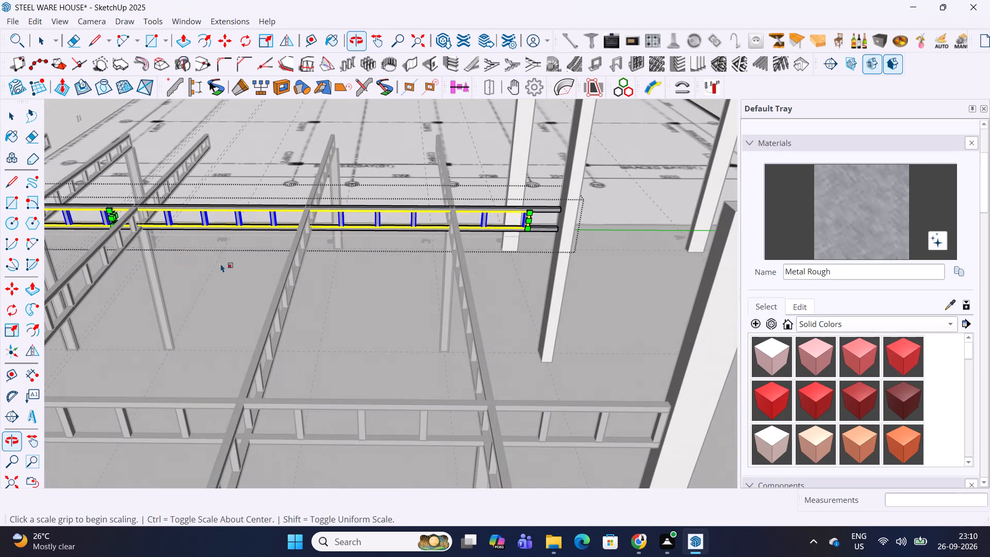
{"action": "scroll", "coordinate": [533, 201], "scroll_direction": "up", "scroll_amount": 9}
{"action": "middle_click_drag", "start_coordinate": [512, 250], "coordinate": [465, 389]}
{"action": "middle_click_drag", "start_coordinate": [458, 386], "coordinate": [456, 255]}
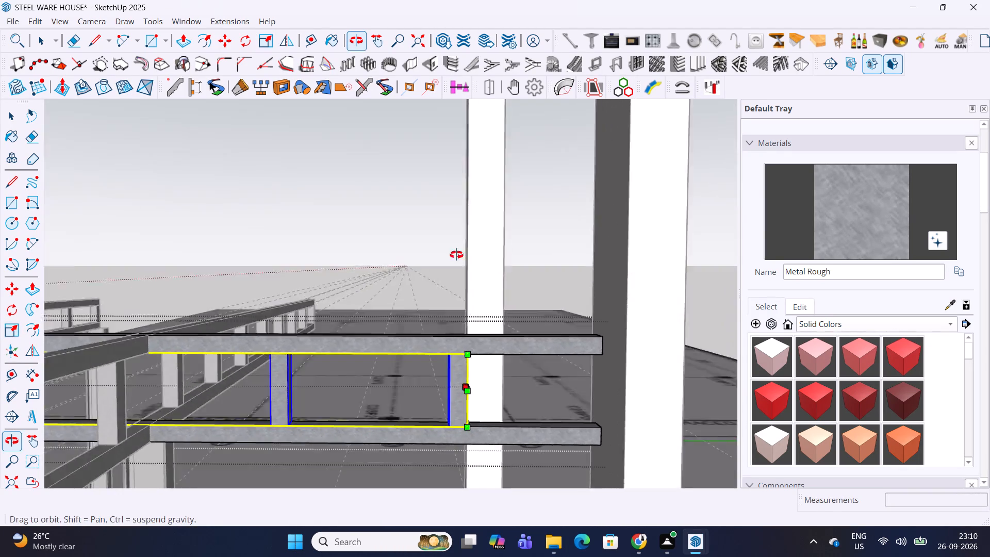
{"action": "middle_click_drag", "start_coordinate": [456, 255], "coordinate": [459, 237]}
{"action": "scroll", "coordinate": [464, 402], "scroll_direction": "up", "scroll_amount": 3}
{"action": "key", "text": "space"}
{"action": "left_click", "coordinate": [461, 399]}
{"action": "key", "text": "m"}
{"action": "left_click", "coordinate": [471, 432]}
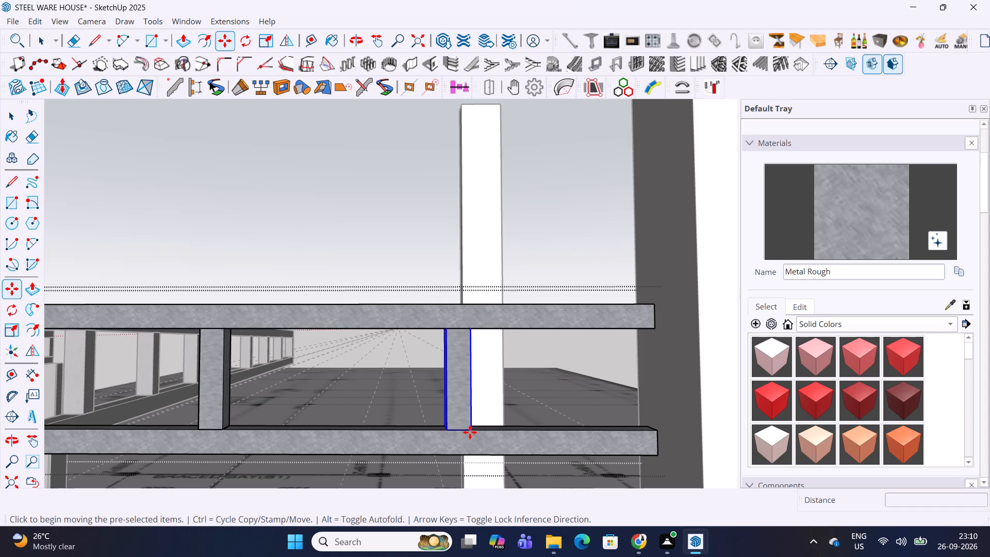
{"action": "left_click", "coordinate": [422, 434]}
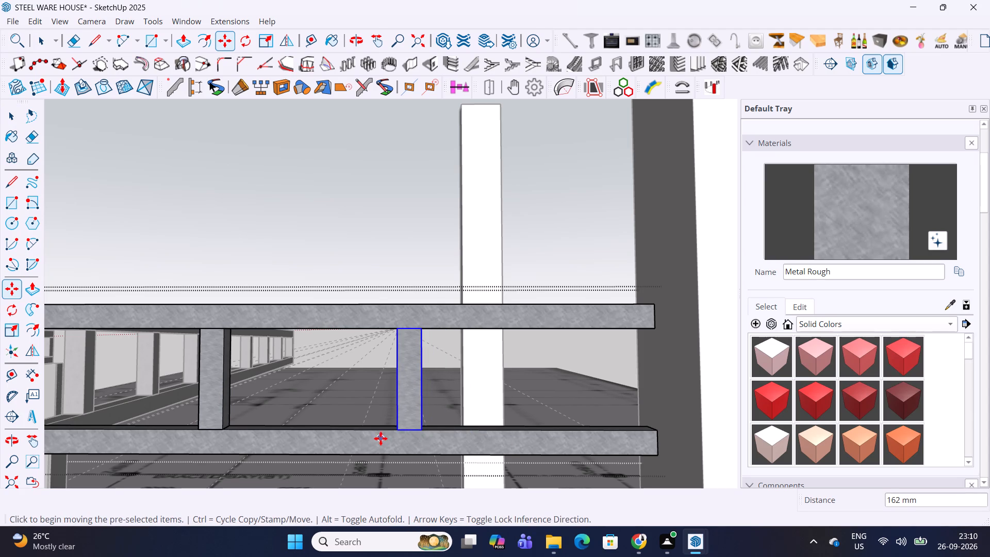
{"action": "left_click", "coordinate": [381, 438]}
{"action": "key", "text": "Escape"}
Copy that vertical along the bottom chord to close the truss's end at the inner tall column.
{"action": "left_click", "coordinate": [425, 433]}
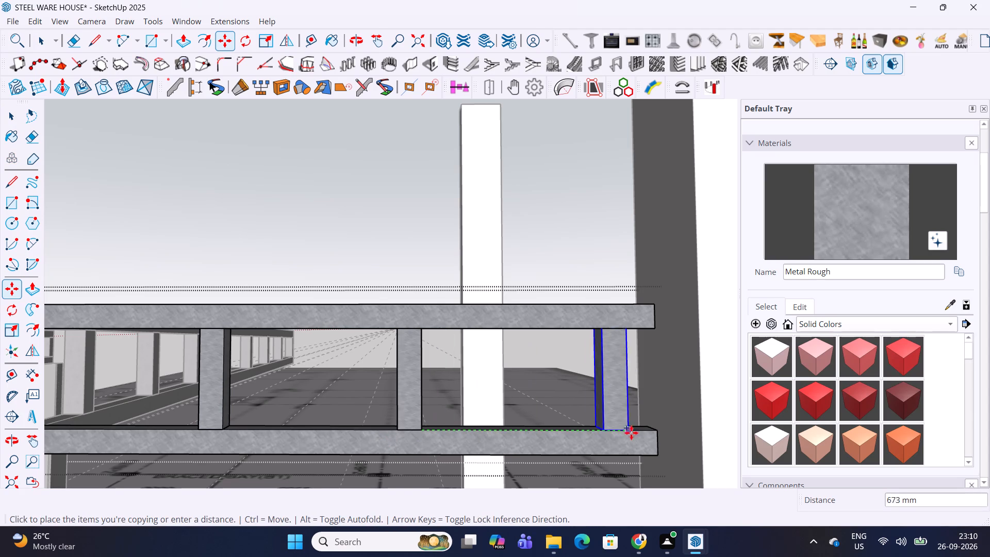
{"action": "left_click", "coordinate": [658, 432]}
Move the vertical before the end one slightly toward the truss end to even the spacing, and leave truss editing.
{"action": "key", "text": "space"}
{"action": "left_click", "coordinate": [412, 411]}
{"action": "key", "text": "m"}
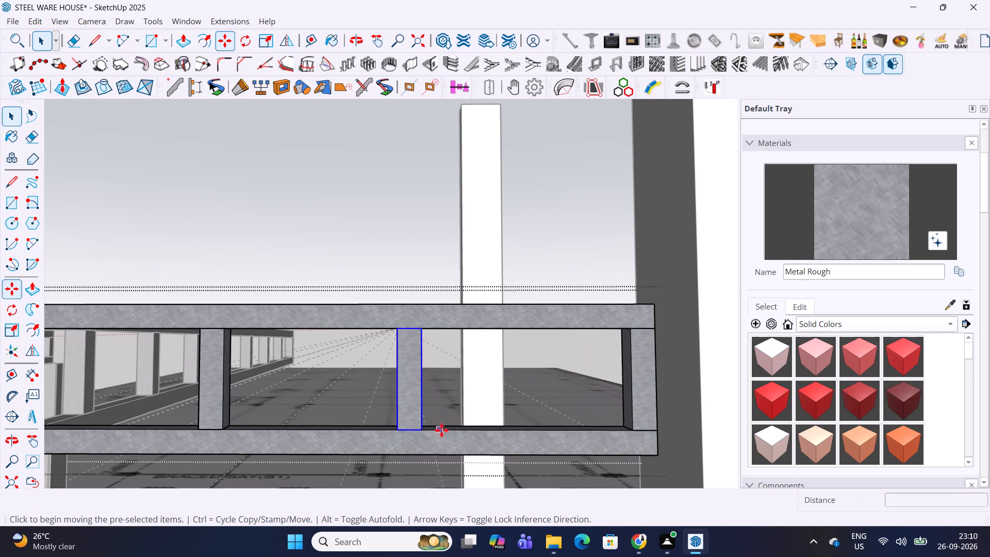
{"action": "left_click", "coordinate": [443, 430]}
{"action": "left_click", "coordinate": [462, 430]}
{"action": "scroll", "coordinate": [458, 413], "scroll_direction": "down", "scroll_amount": 4}
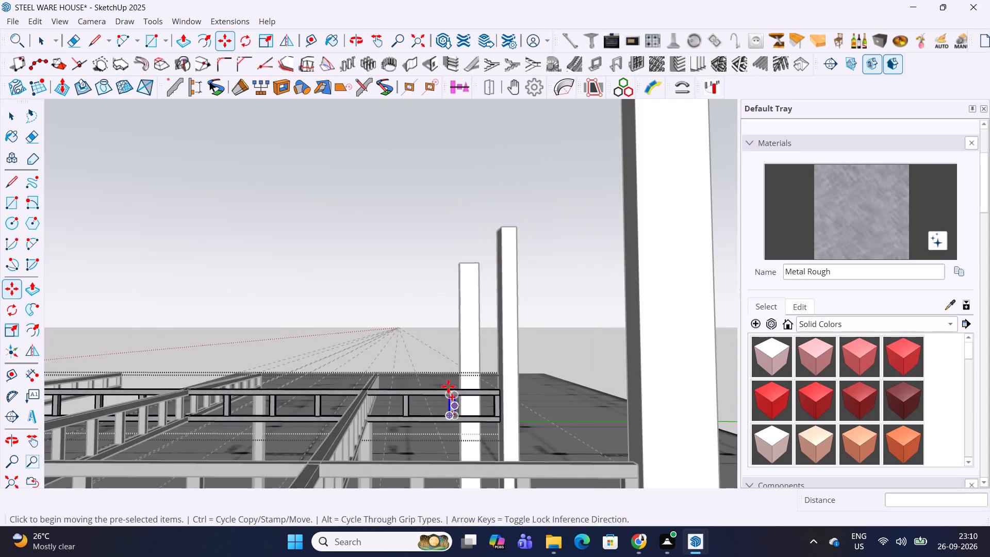
{"action": "middle_click_drag", "start_coordinate": [443, 353], "coordinate": [454, 449]}
{"action": "scroll", "coordinate": [499, 242], "scroll_direction": "down", "scroll_amount": 5}
{"action": "middle_click_drag", "start_coordinate": [481, 358], "coordinate": [490, 343]}
{"action": "key", "text": "space"}
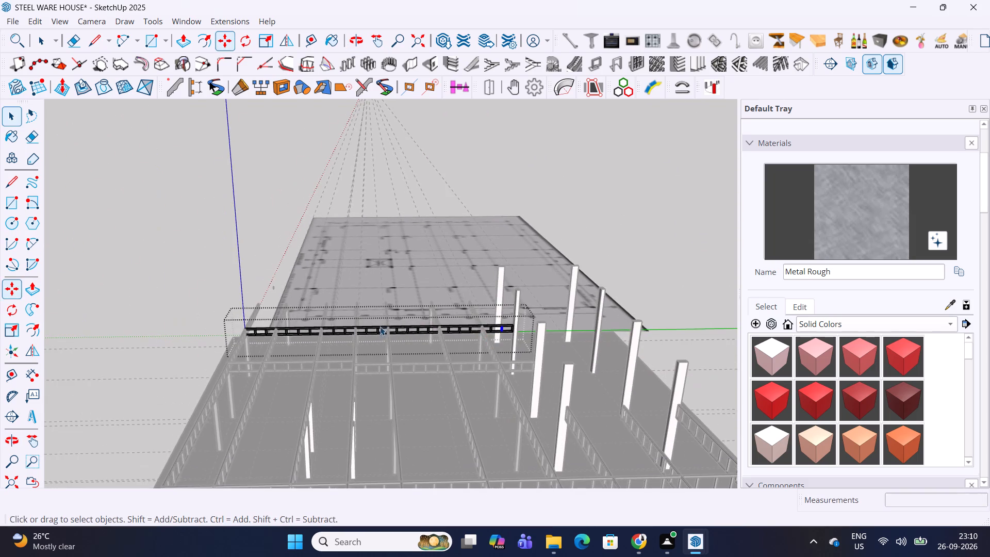
{"action": "key", "text": "Escape"}
Examine the lowered cross truss where it crosses the long trusses along the grid line 2 columns.
{"action": "scroll", "coordinate": [284, 327], "scroll_direction": "up", "scroll_amount": 10}
{"action": "middle_click_drag", "start_coordinate": [255, 322], "coordinate": [378, 336]}
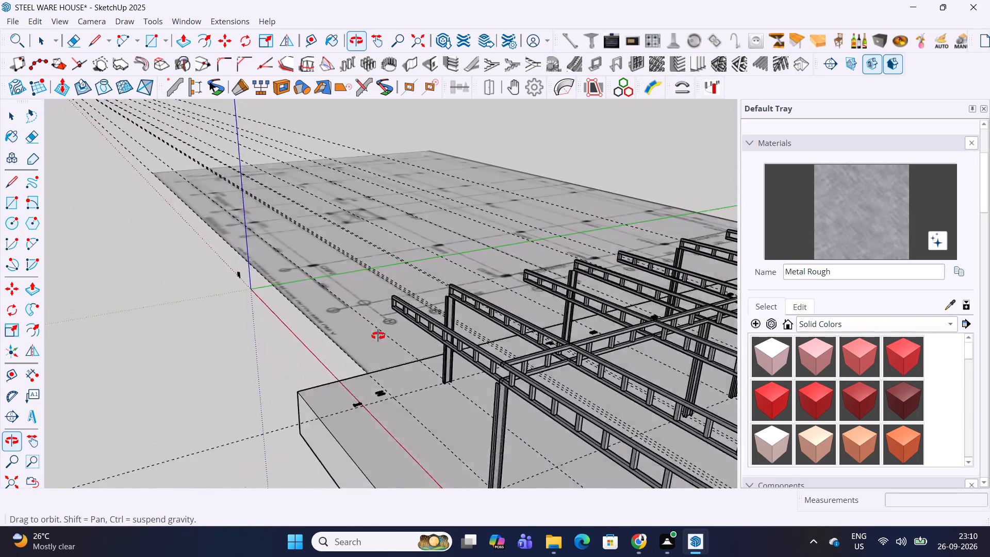
{"action": "middle_click_drag", "start_coordinate": [378, 336], "coordinate": [426, 359]}
{"action": "middle_click_drag", "start_coordinate": [527, 358], "coordinate": [285, 358]}
{"action": "middle_click_drag", "start_coordinate": [514, 338], "coordinate": [449, 331]}
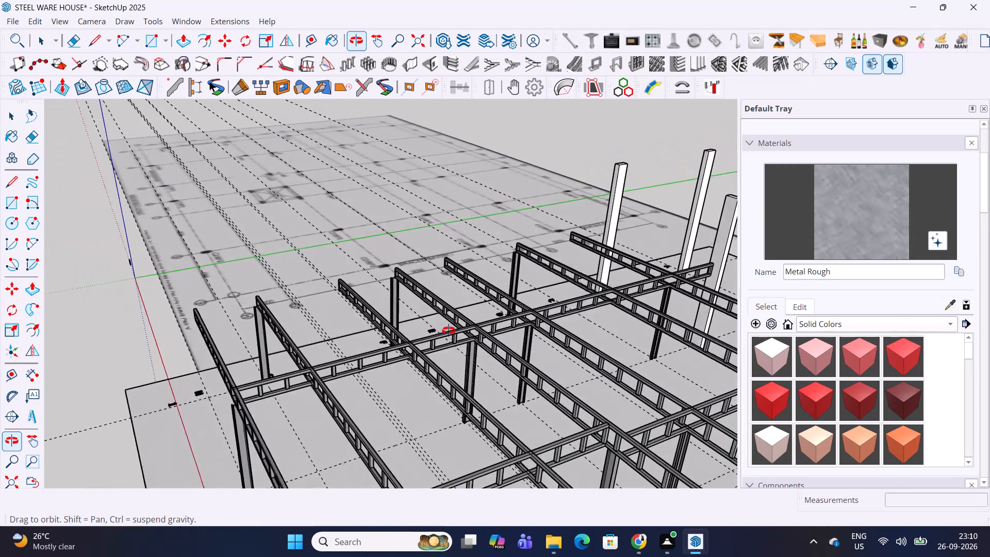
{"action": "middle_click_drag", "start_coordinate": [449, 331], "coordinate": [576, 368]}
{"action": "scroll", "coordinate": [573, 371], "scroll_direction": "up", "scroll_amount": 1}
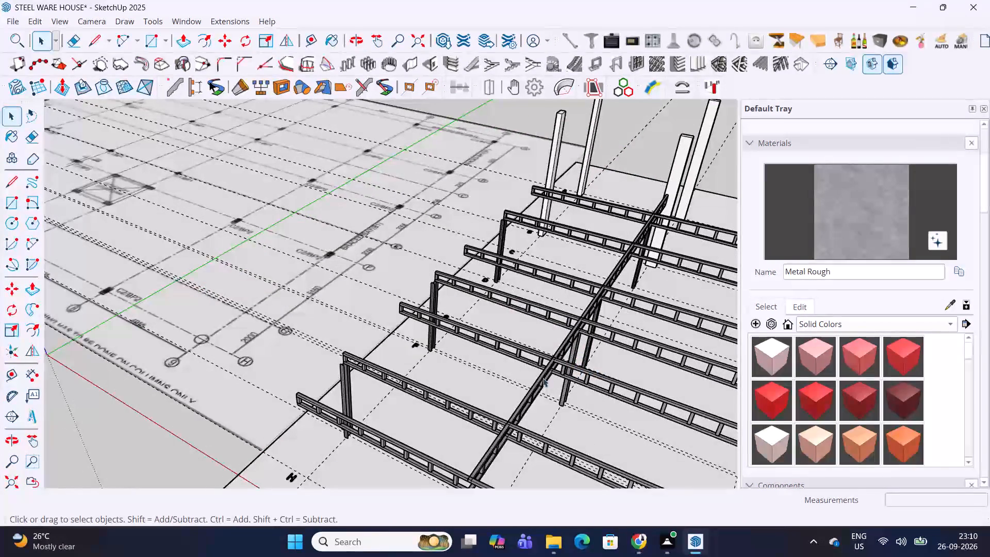
Copy the grid line 2 cross truss about 4973 mm to the free ends of the long trusses beyond grid line 1.
{"action": "left_click", "coordinate": [540, 379]}
{"action": "scroll", "coordinate": [540, 379], "scroll_direction": "up", "scroll_amount": 2}
{"action": "middle_click_drag", "start_coordinate": [523, 394], "coordinate": [548, 270]}
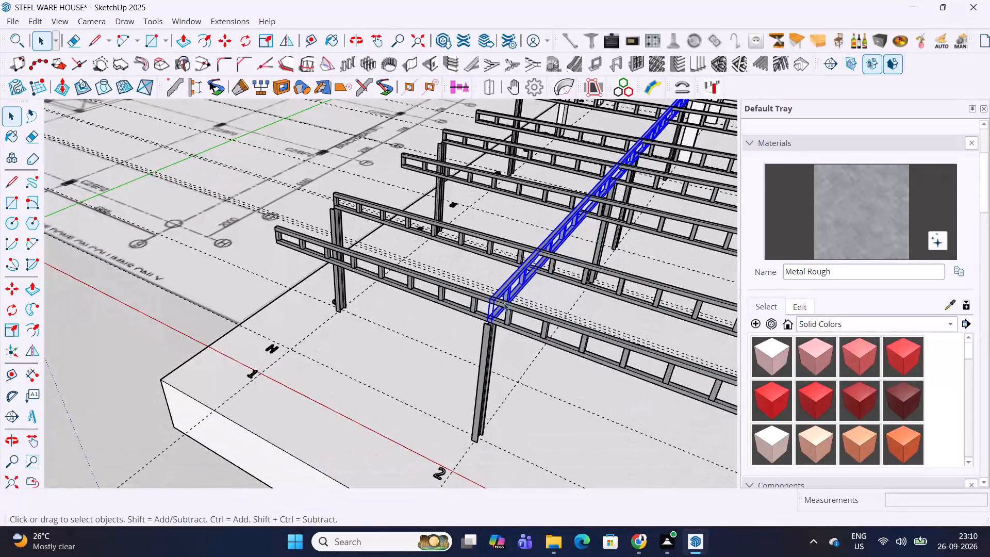
{"action": "scroll", "coordinate": [504, 305], "scroll_direction": "up", "scroll_amount": 11}
{"action": "key", "text": "m"}
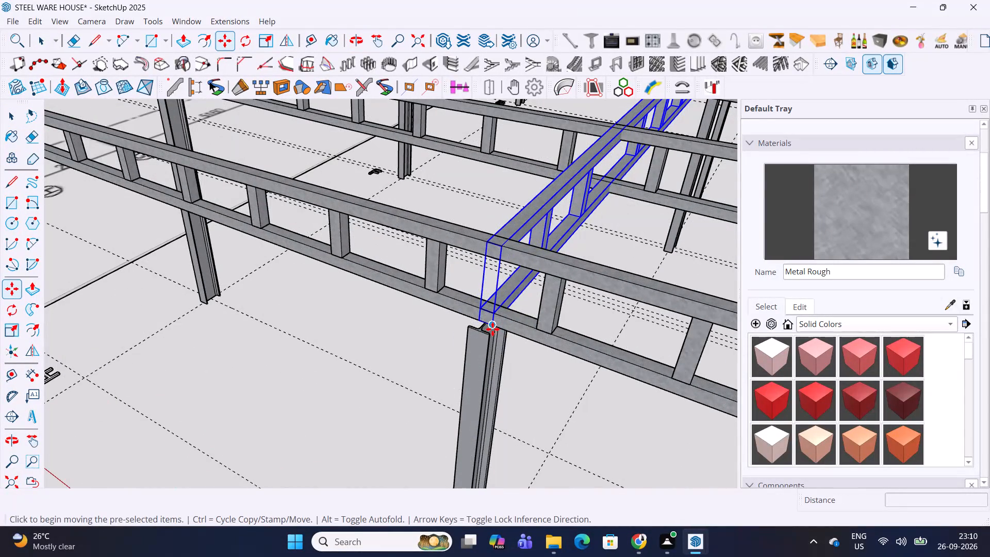
{"action": "left_click", "coordinate": [492, 329]}
{"action": "scroll", "coordinate": [528, 308], "scroll_direction": "down", "scroll_amount": 6}
{"action": "scroll", "coordinate": [279, 231], "scroll_direction": "up", "scroll_amount": 6}
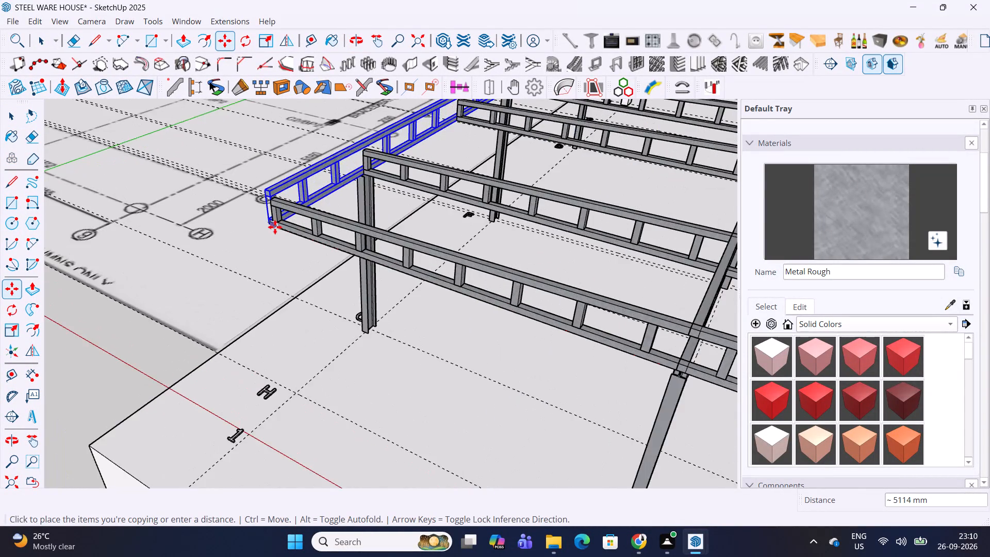
{"action": "scroll", "coordinate": [275, 227], "scroll_direction": "up", "scroll_amount": 6}
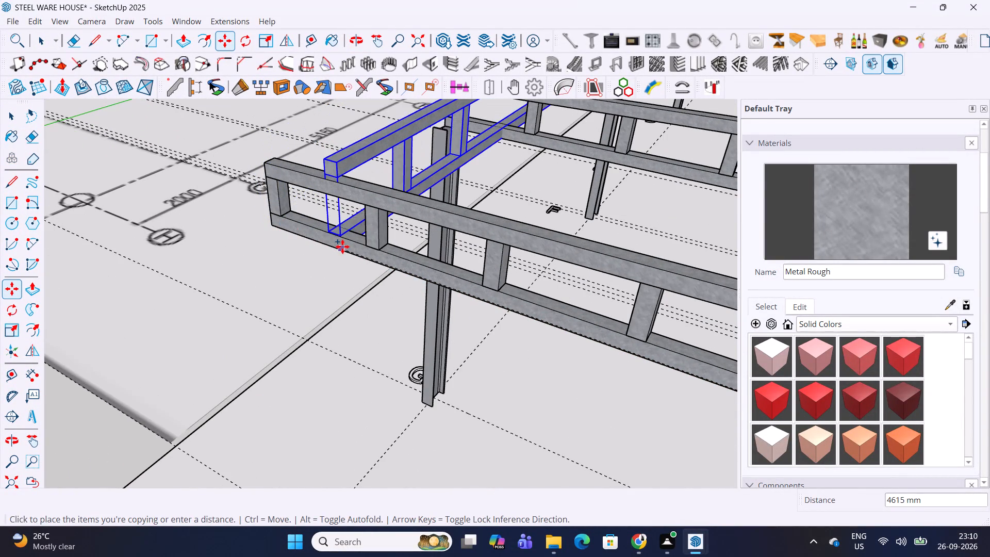
{"action": "left_click", "coordinate": [290, 234]}
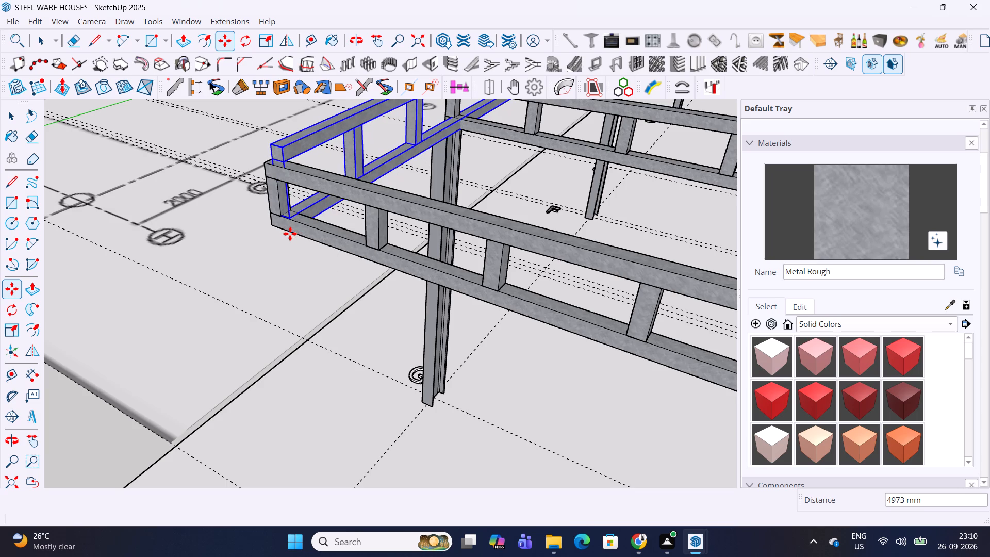
Move the copied end truss so its bottom corner meets the outer bottom corner of the first long truss.
{"action": "scroll", "coordinate": [292, 227], "scroll_direction": "up", "scroll_amount": 4}
{"action": "middle_click_drag", "start_coordinate": [286, 211], "coordinate": [780, 150]}
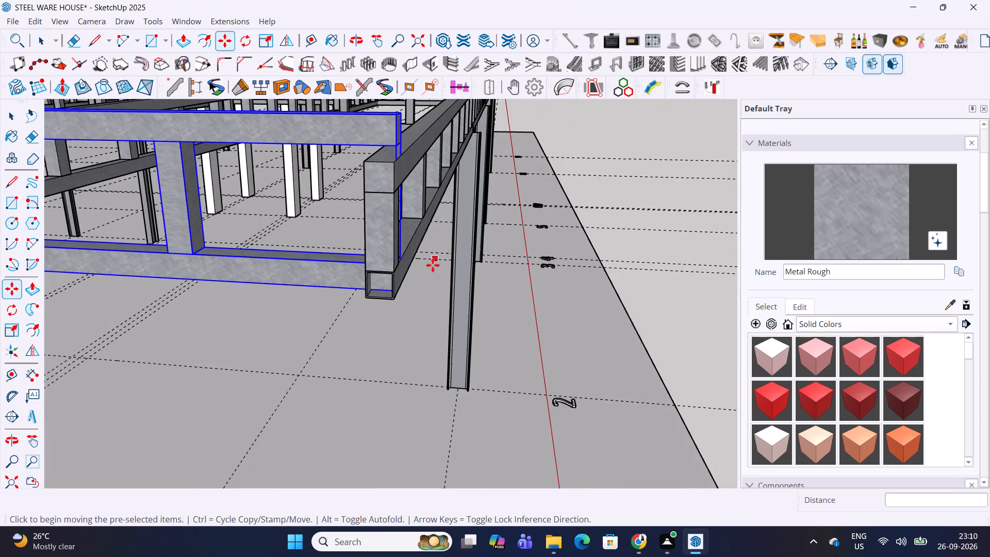
{"action": "scroll", "coordinate": [420, 274], "scroll_direction": "up", "scroll_amount": 4}
{"action": "scroll", "coordinate": [385, 285], "scroll_direction": "down", "scroll_amount": 4}
{"action": "middle_click_drag", "start_coordinate": [268, 283], "coordinate": [348, 268]}
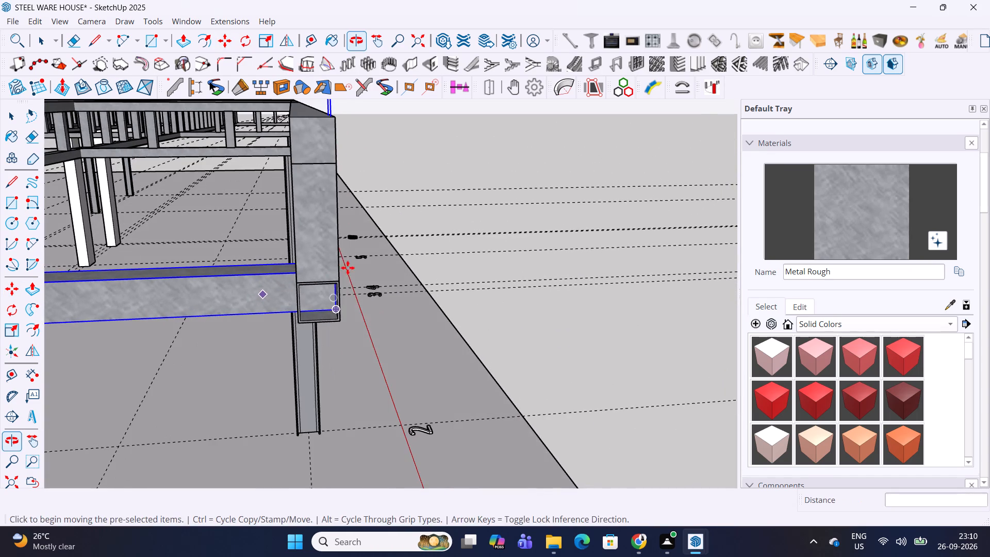
{"action": "middle_click_drag", "start_coordinate": [298, 301], "coordinate": [426, 277]}
{"action": "scroll", "coordinate": [307, 321], "scroll_direction": "up", "scroll_amount": 4}
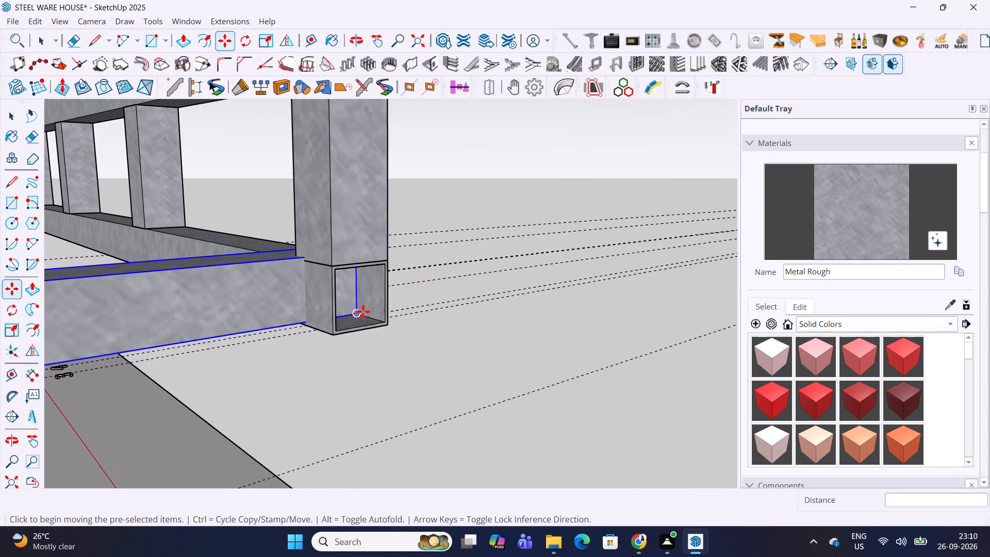
{"action": "left_click", "coordinate": [358, 313]}
{"action": "left_click", "coordinate": [386, 324]}
{"action": "scroll", "coordinate": [386, 324], "scroll_direction": "up", "scroll_amount": 4}
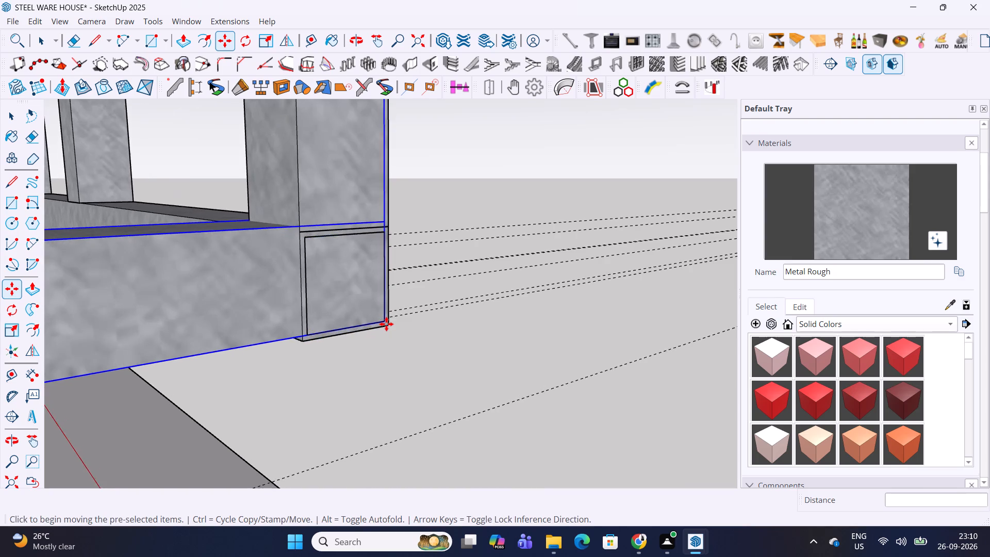
{"action": "scroll", "coordinate": [386, 324], "scroll_direction": "up", "scroll_amount": 4}
{"action": "left_click", "coordinate": [385, 320]}
{"action": "left_click", "coordinate": [390, 324]}
Open the end truss and extend its top chord about 111 mm at the end by the tall column.
{"action": "scroll", "coordinate": [390, 324], "scroll_direction": "down", "scroll_amount": 5}
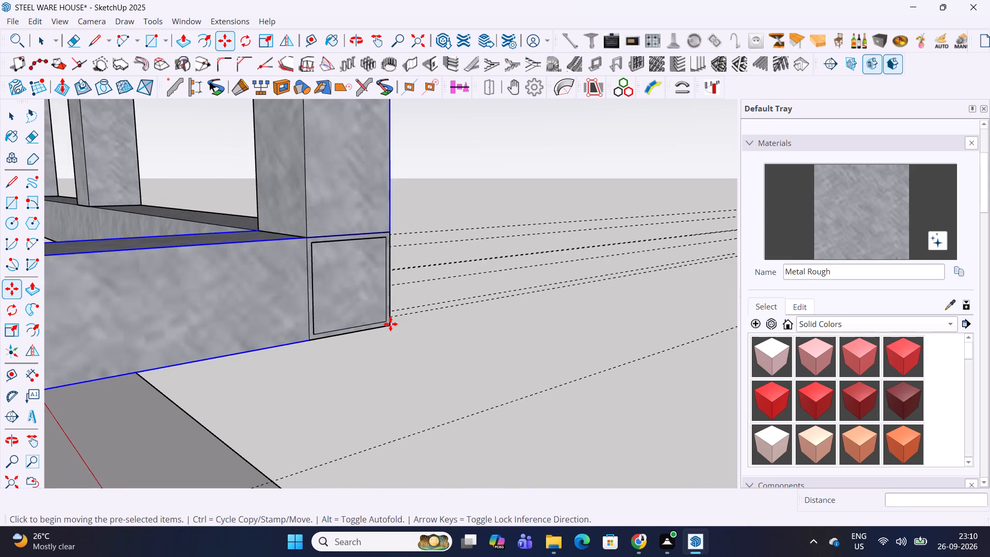
{"action": "scroll", "coordinate": [390, 324], "scroll_direction": "down", "scroll_amount": 1}
{"action": "scroll", "coordinate": [336, 236], "scroll_direction": "down", "scroll_amount": 18}
{"action": "middle_click_drag", "start_coordinate": [341, 184], "coordinate": [95, 251]}
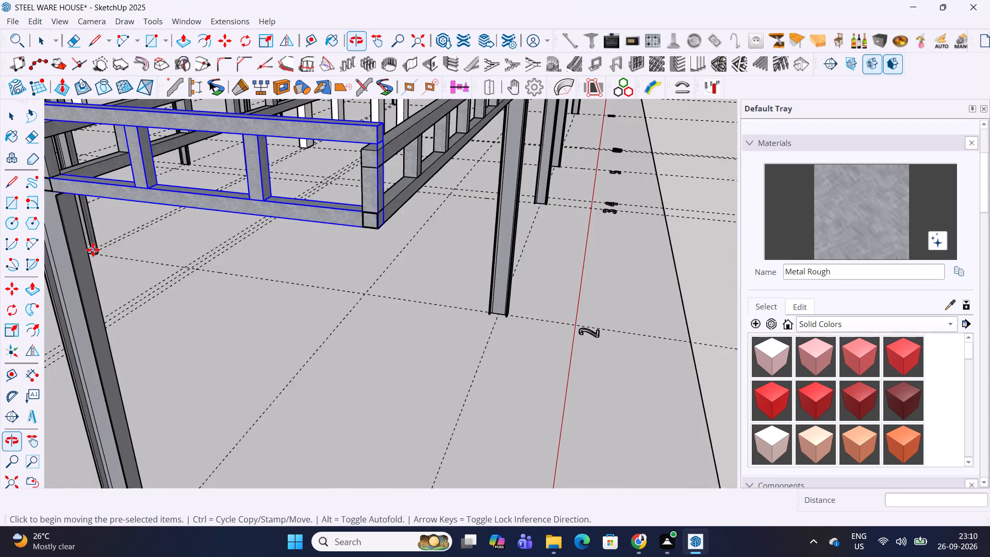
{"action": "scroll", "coordinate": [322, 162], "scroll_direction": "down", "scroll_amount": 6}
{"action": "middle_click_drag", "start_coordinate": [233, 171], "coordinate": [560, 286]}
{"action": "scroll", "coordinate": [274, 267], "scroll_direction": "up", "scroll_amount": 2}
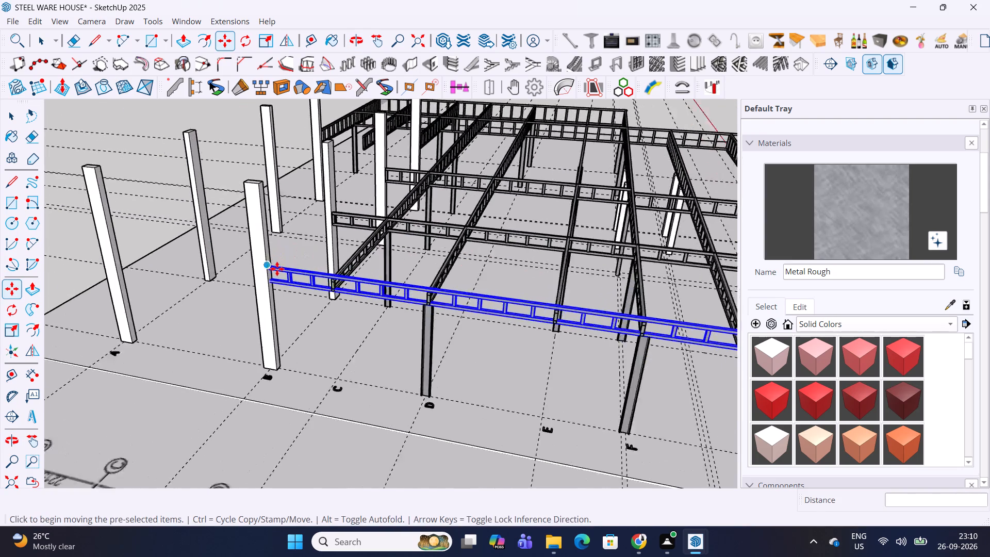
{"action": "scroll", "coordinate": [277, 269], "scroll_direction": "up", "scroll_amount": 8}
{"action": "middle_click_drag", "start_coordinate": [272, 273], "coordinate": [388, 248]}
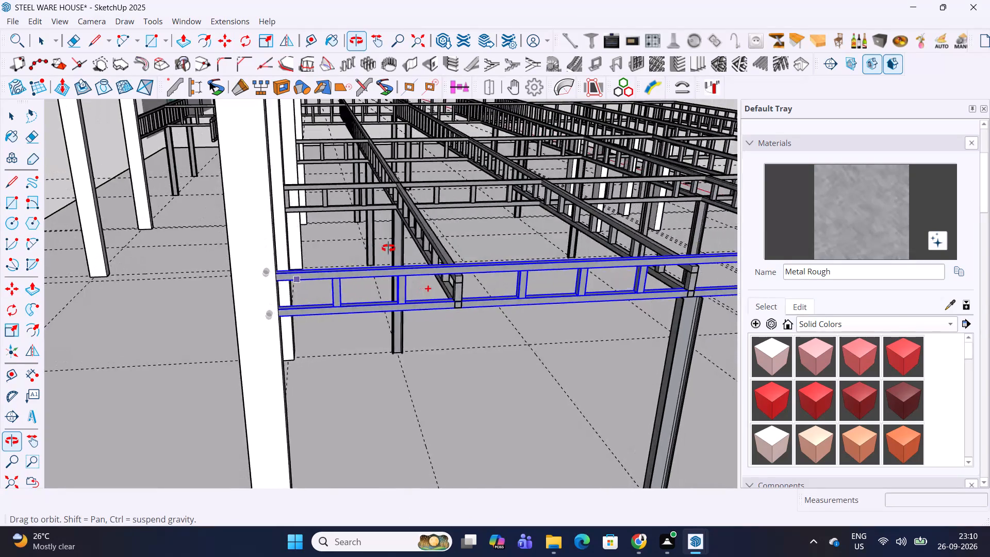
{"action": "middle_click_drag", "start_coordinate": [388, 248], "coordinate": [456, 251]}
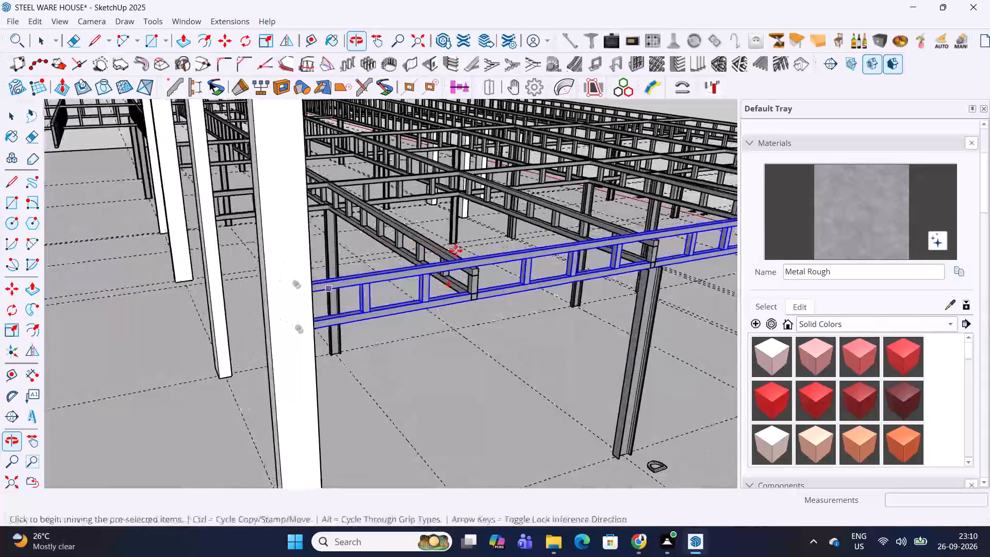
{"action": "key", "text": "space"}
{"action": "triple_click", "coordinate": [327, 283]}
{"action": "left_click", "coordinate": [327, 284]}
{"action": "scroll", "coordinate": [327, 284], "scroll_direction": "up", "scroll_amount": 5}
{"action": "middle_click_drag", "start_coordinate": [327, 284], "coordinate": [354, 279]}
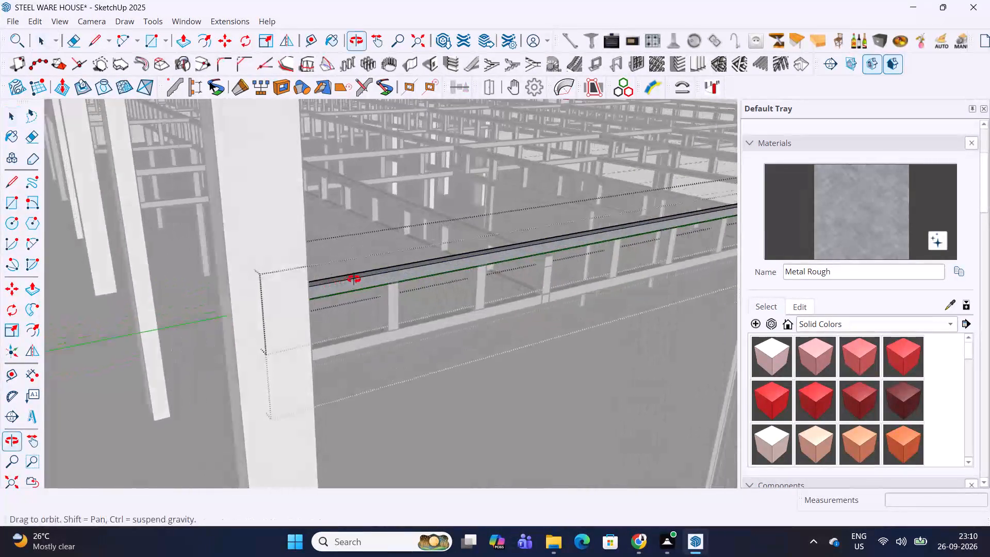
{"action": "middle_click_drag", "start_coordinate": [354, 279], "coordinate": [354, 278]}
{"action": "type", "text": "PK"}
{"action": "scroll", "coordinate": [258, 301], "scroll_direction": "up", "scroll_amount": 4}
{"action": "left_click", "coordinate": [292, 292]}
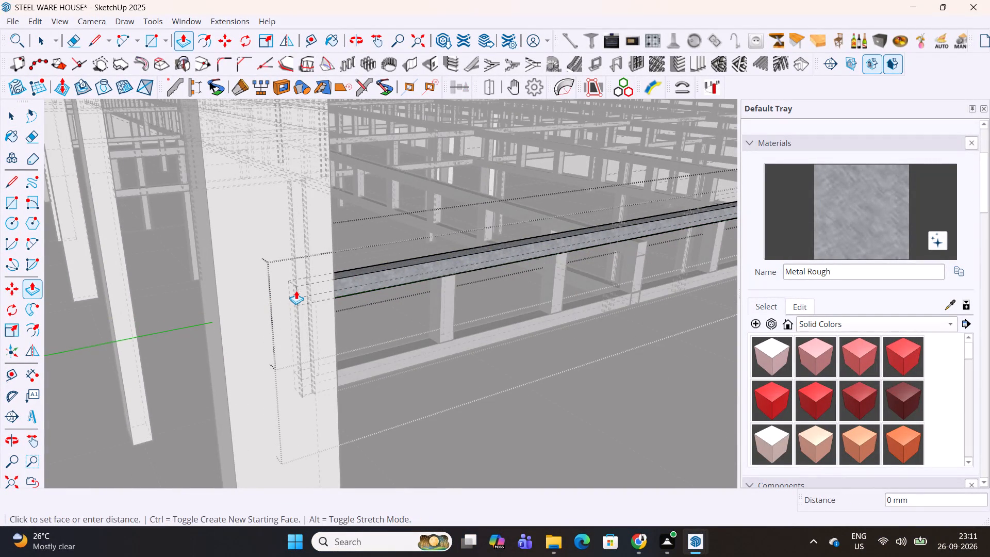
{"action": "middle_click_drag", "start_coordinate": [318, 284], "coordinate": [134, 278]}
{"action": "scroll", "coordinate": [239, 251], "scroll_direction": "up", "scroll_amount": 1}
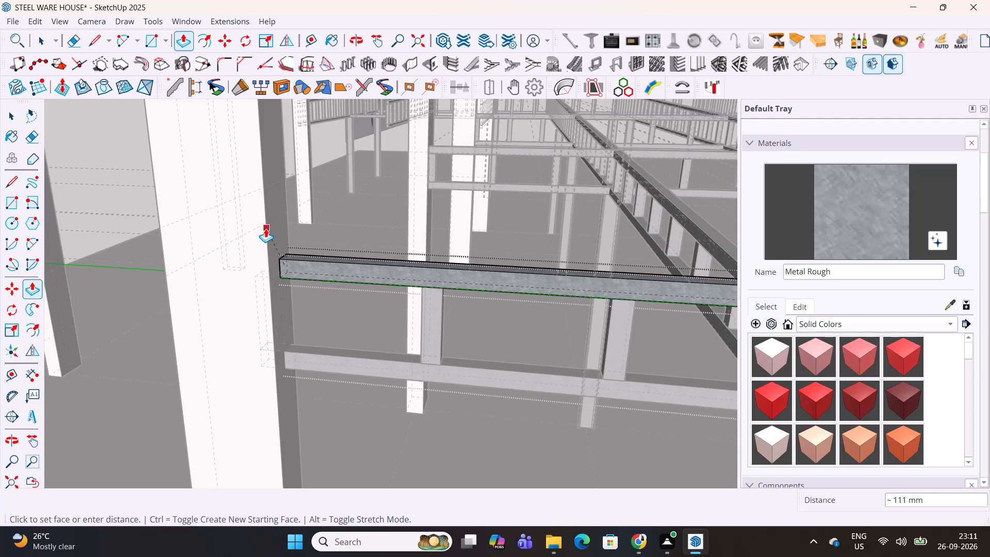
{"action": "left_click", "coordinate": [266, 228]}
Extend the end truss's bottom chord about 111 mm at the tall column to match the top chord, and leave truss editing.
{"action": "middle_click_drag", "start_coordinate": [285, 271], "coordinate": [465, 245]}
{"action": "key", "text": "space"}
{"action": "triple_click", "coordinate": [374, 371]}
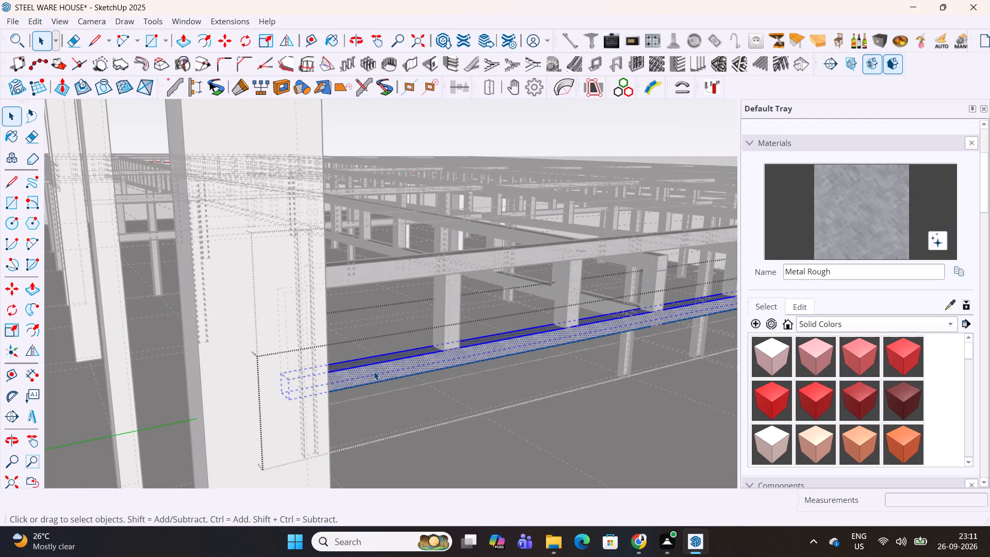
{"action": "left_click", "coordinate": [374, 371]}
{"action": "middle_click_drag", "start_coordinate": [367, 370], "coordinate": [412, 361]}
{"action": "key", "text": "p"}
{"action": "left_click", "coordinate": [307, 387]}
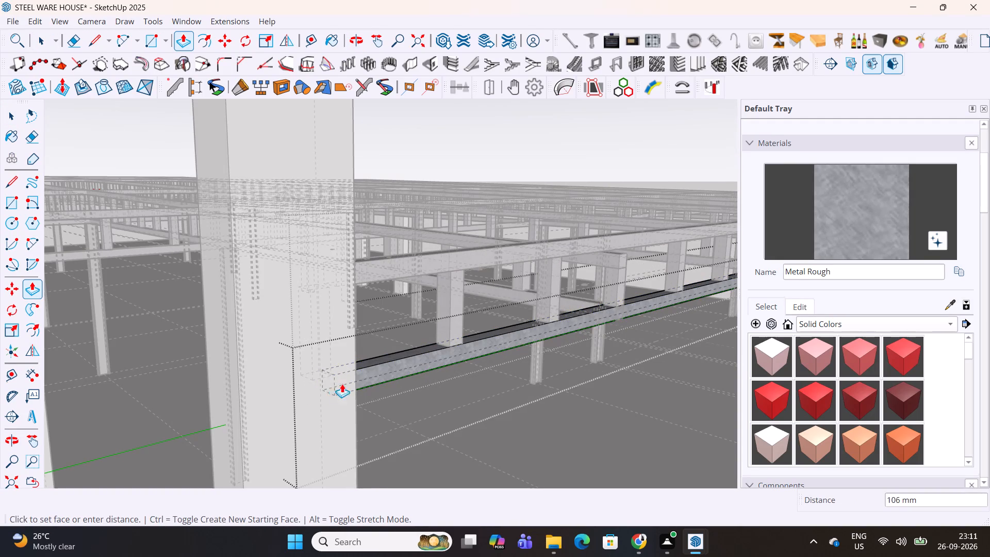
{"action": "key", "text": "k"}
{"action": "left_click", "coordinate": [358, 355]}
{"action": "scroll", "coordinate": [365, 350], "scroll_direction": "down", "scroll_amount": 6}
{"action": "middle_click_drag", "start_coordinate": [503, 320], "coordinate": [350, 350]}
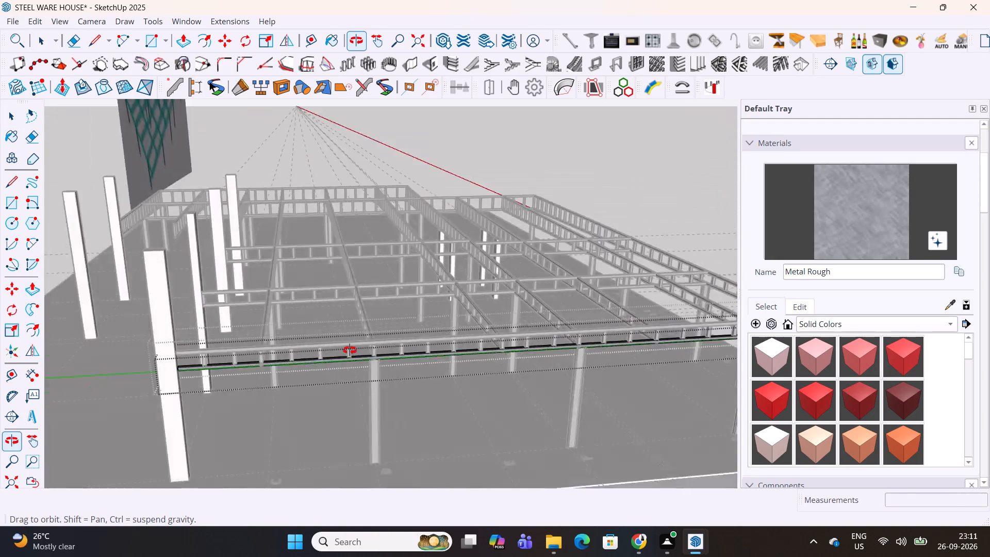
{"action": "middle_click_drag", "start_coordinate": [350, 350], "coordinate": [284, 354]}
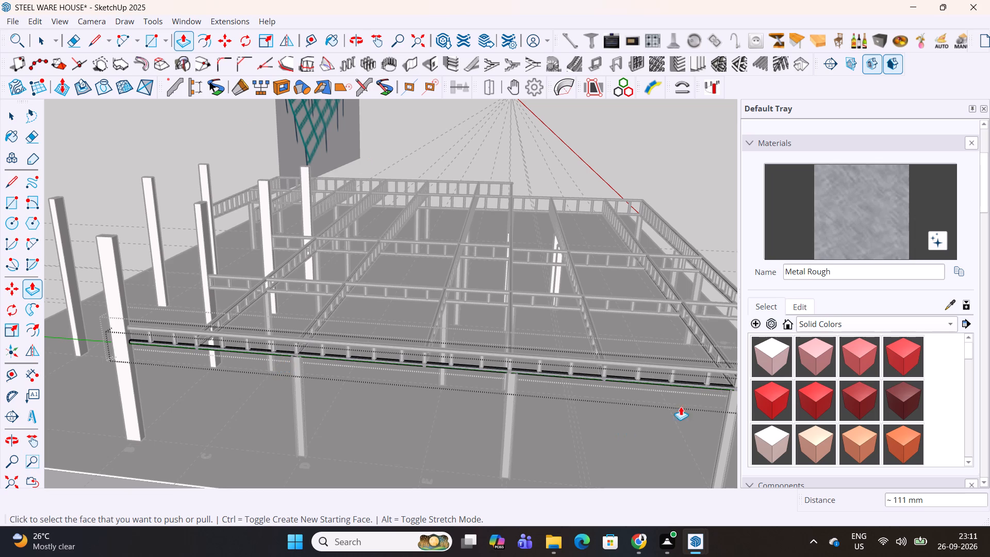
{"action": "scroll", "coordinate": [316, 308], "scroll_direction": "down", "scroll_amount": 5}
{"action": "middle_click_drag", "start_coordinate": [409, 264], "coordinate": [461, 279]}
{"action": "middle_click_drag", "start_coordinate": [549, 291], "coordinate": [159, 320]}
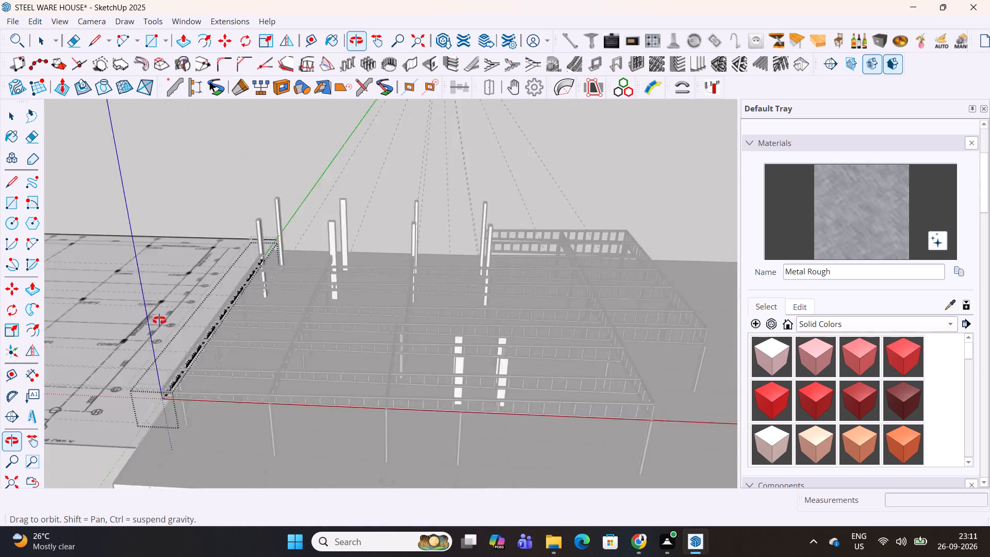
{"action": "middle_click_drag", "start_coordinate": [159, 320], "coordinate": [145, 320]}
{"action": "middle_click_drag", "start_coordinate": [347, 320], "coordinate": [499, 369], "text": "shift"}
{"action": "middle_click_drag", "start_coordinate": [514, 366], "coordinate": [284, 342]}
{"action": "key", "text": "Escape"}
{"action": "scroll", "coordinate": [387, 346], "scroll_direction": "up", "scroll_amount": 4}
{"action": "key", "text": "space"}
{"action": "key", "text": "Escape"}
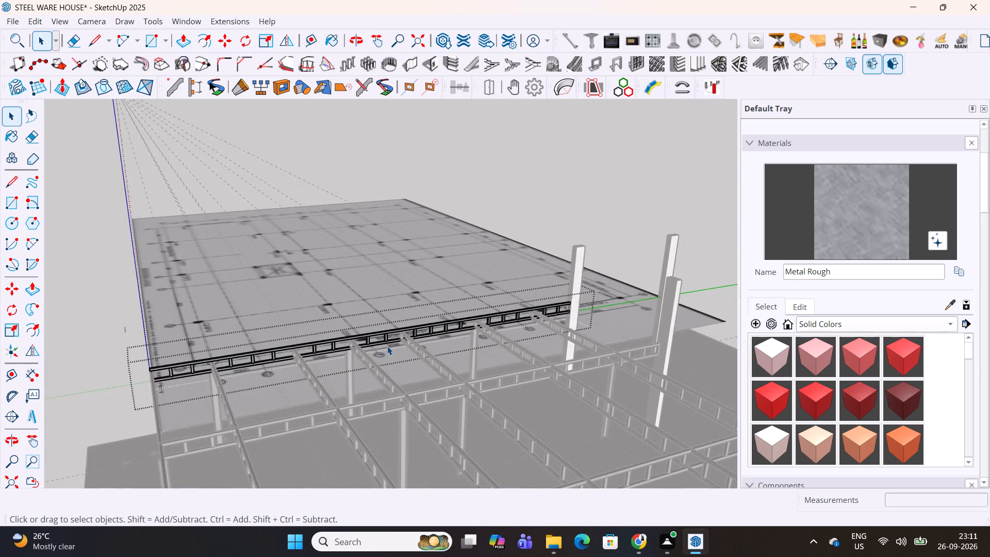
{"action": "key", "text": "Escape"}
{"action": "key", "text": "Escape"}
Lower the end truss's top chord to the level of the long truss's top chord.
{"action": "scroll", "coordinate": [384, 338], "scroll_direction": "up", "scroll_amount": 8}
{"action": "middle_click_drag", "start_coordinate": [256, 355], "coordinate": [438, 310], "text": "shift"}
{"action": "middle_click_drag", "start_coordinate": [343, 319], "coordinate": [554, 309]}
{"action": "scroll", "coordinate": [454, 311], "scroll_direction": "up", "scroll_amount": 4}
{"action": "triple_click", "coordinate": [447, 317]}
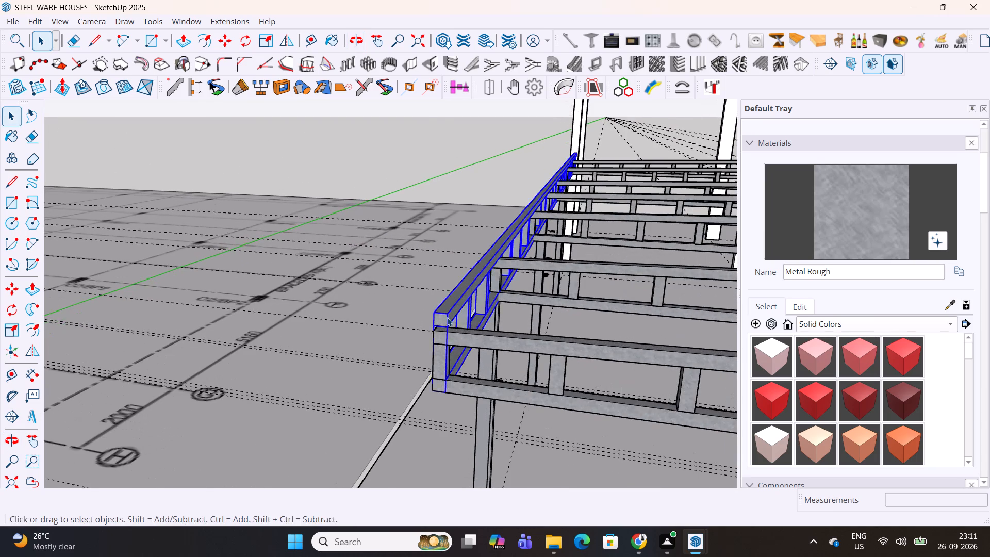
{"action": "scroll", "coordinate": [447, 317], "scroll_direction": "up", "scroll_amount": 9}
{"action": "key", "text": "m"}
{"action": "left_click", "coordinate": [445, 309]}
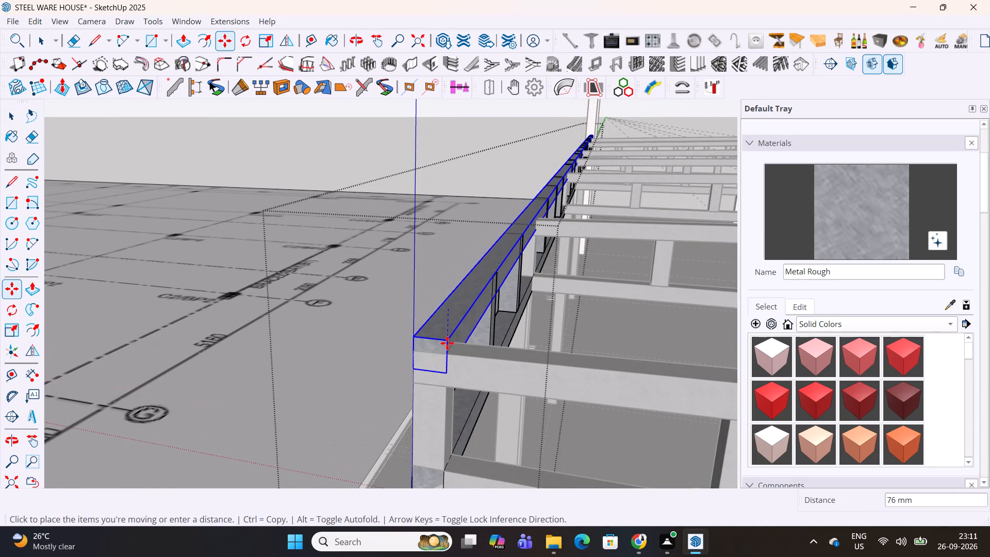
{"action": "left_click", "coordinate": [448, 356]}
Scale the end truss's verticals to about 0.67 of their height to fit between the chords, and leave truss editing.
{"action": "scroll", "coordinate": [464, 356], "scroll_direction": "down", "scroll_amount": 2}
{"action": "middle_click_drag", "start_coordinate": [474, 364], "coordinate": [540, 300]}
{"action": "key", "text": "space"}
{"action": "key", "text": "Escape"}
{"action": "left_click", "coordinate": [439, 326]}
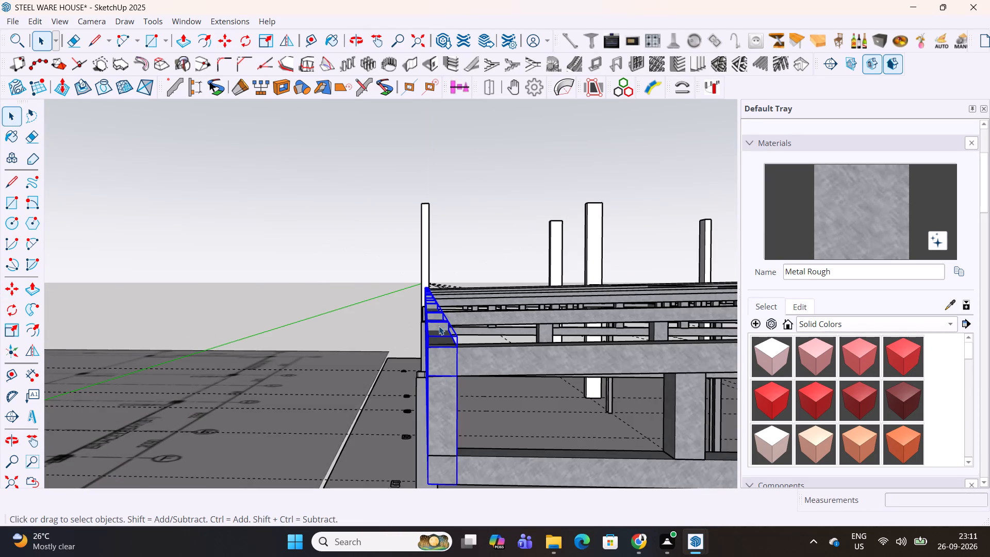
{"action": "left_click", "coordinate": [439, 326]}
{"action": "left_click_drag", "start_coordinate": [463, 263], "coordinate": [400, 429]}
{"action": "left_click", "coordinate": [443, 365], "text": "shift"}
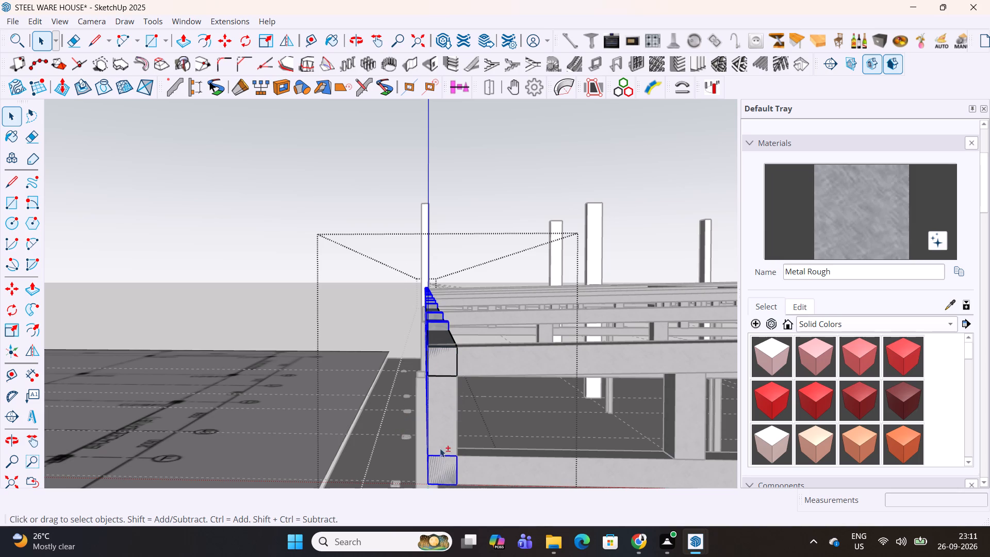
{"action": "left_click", "coordinate": [439, 467], "text": "shift"}
{"action": "key", "text": "s"}
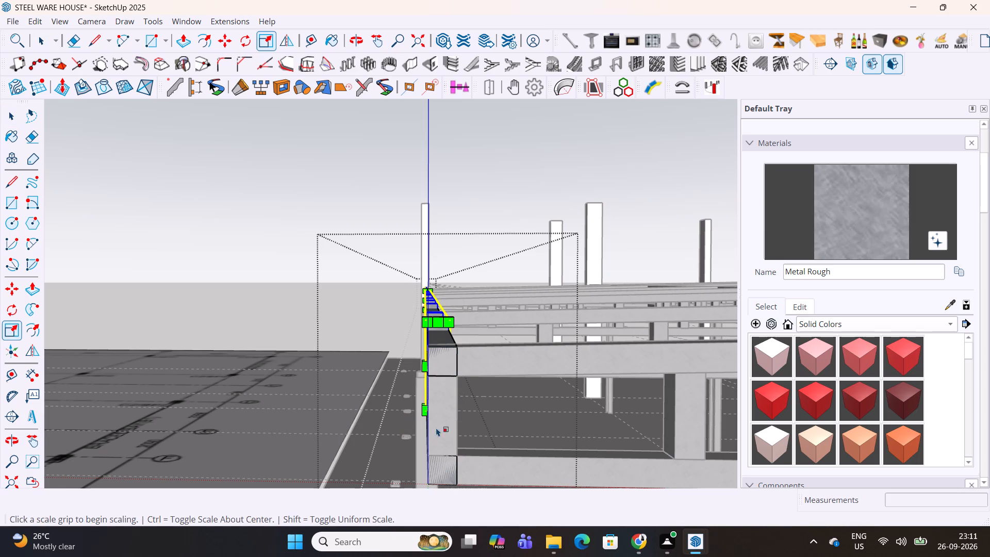
{"action": "middle_click_drag", "start_coordinate": [430, 296], "coordinate": [431, 430]}
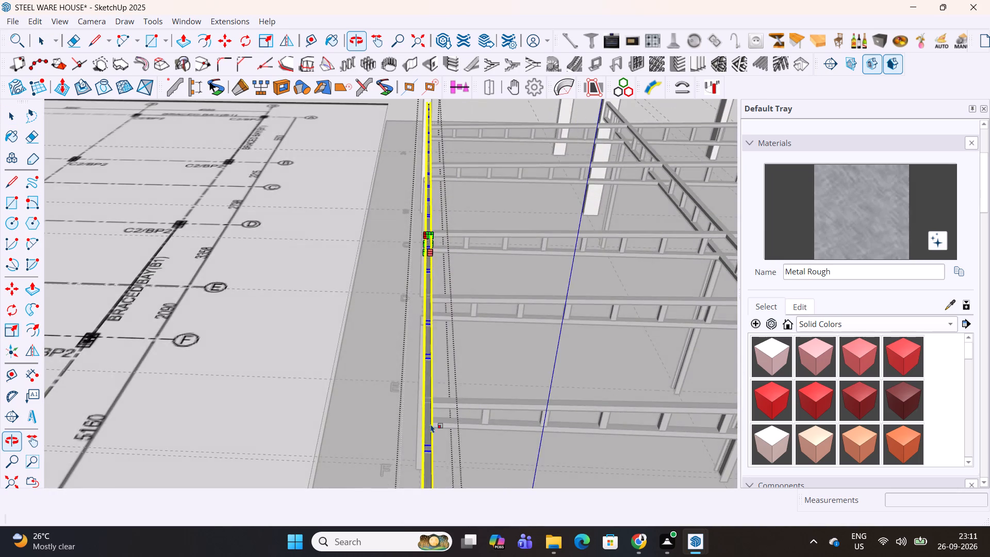
{"action": "scroll", "coordinate": [433, 235], "scroll_direction": "up", "scroll_amount": 13}
{"action": "left_click", "coordinate": [421, 234]}
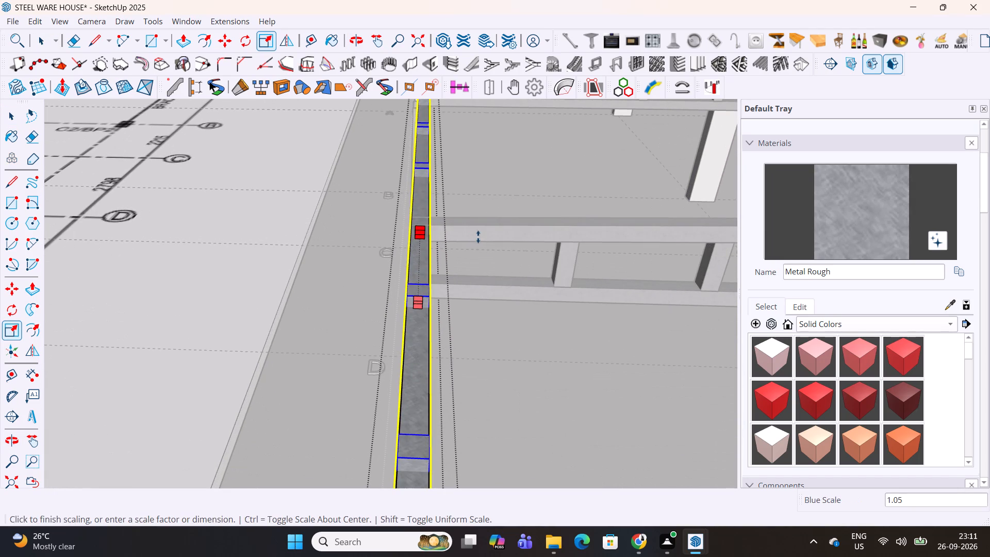
{"action": "middle_click_drag", "start_coordinate": [476, 237], "coordinate": [273, 198]}
{"action": "left_click", "coordinate": [404, 245]}
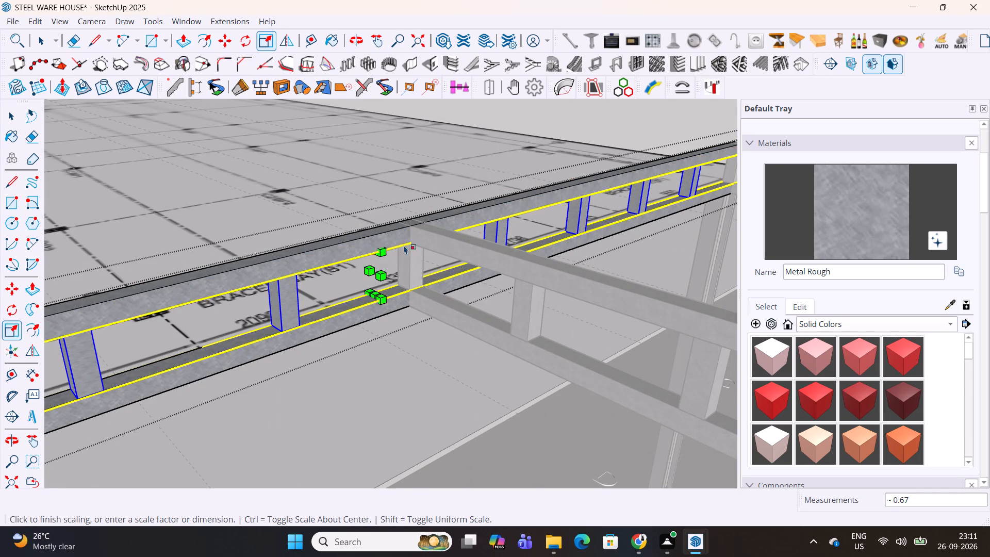
{"action": "key", "text": "space"}
{"action": "key", "text": "Escape"}
{"action": "scroll", "coordinate": [401, 247], "scroll_direction": "down", "scroll_amount": 8}
{"action": "key", "text": "Escape"}
{"action": "key", "text": "Escape"}
{"action": "scroll", "coordinate": [384, 210], "scroll_direction": "down", "scroll_amount": 8}
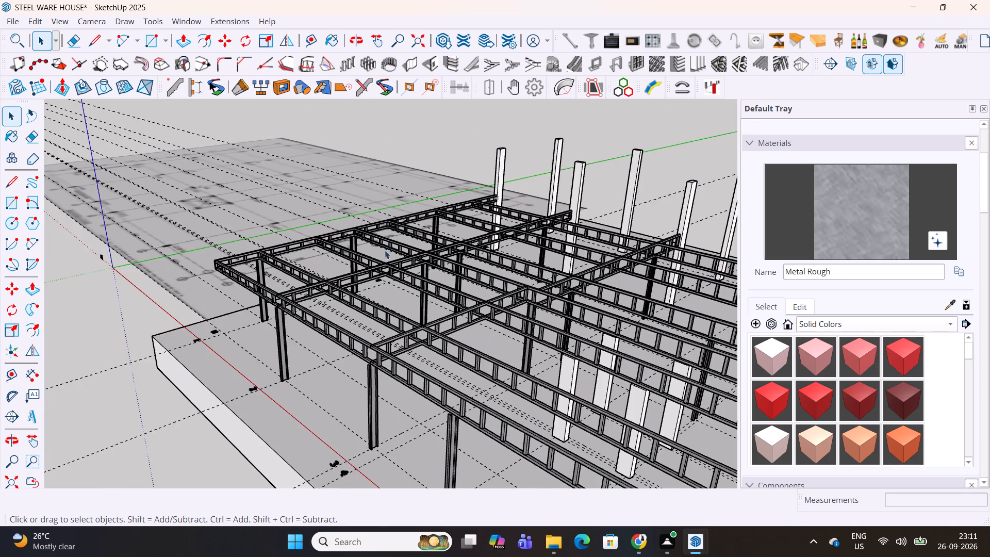
Examine the steel truss frame from several angles and compare it with the teal reference image standing behind it.
{"action": "middle_click_drag", "start_coordinate": [385, 250], "coordinate": [589, 291]}
{"action": "middle_click_drag", "start_coordinate": [667, 265], "coordinate": [516, 270], "text": "shift"}
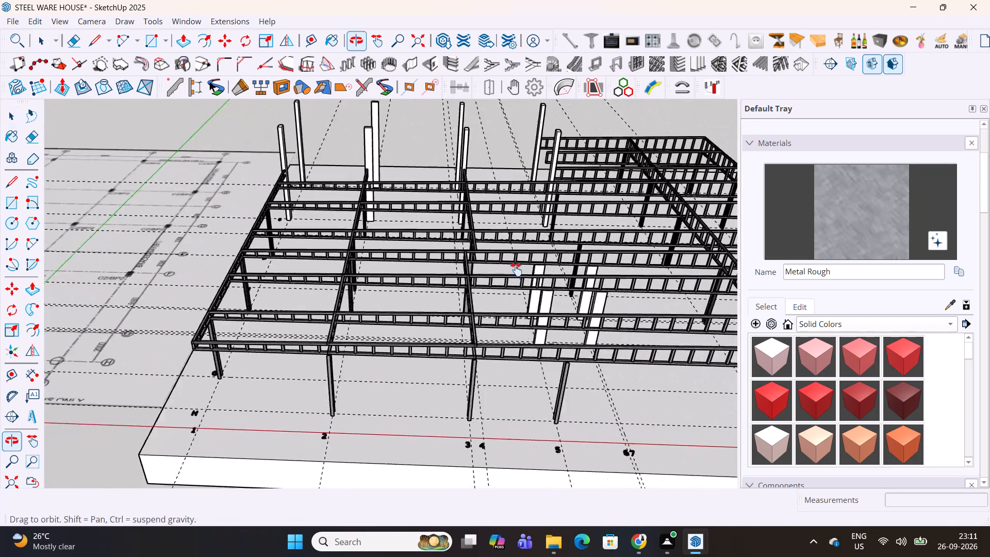
{"action": "middle_click_drag", "start_coordinate": [516, 270], "coordinate": [426, 270], "text": "shift"}
{"action": "scroll", "coordinate": [435, 248], "scroll_direction": "down", "scroll_amount": 2}
{"action": "middle_click_drag", "start_coordinate": [436, 247], "coordinate": [561, 302]}
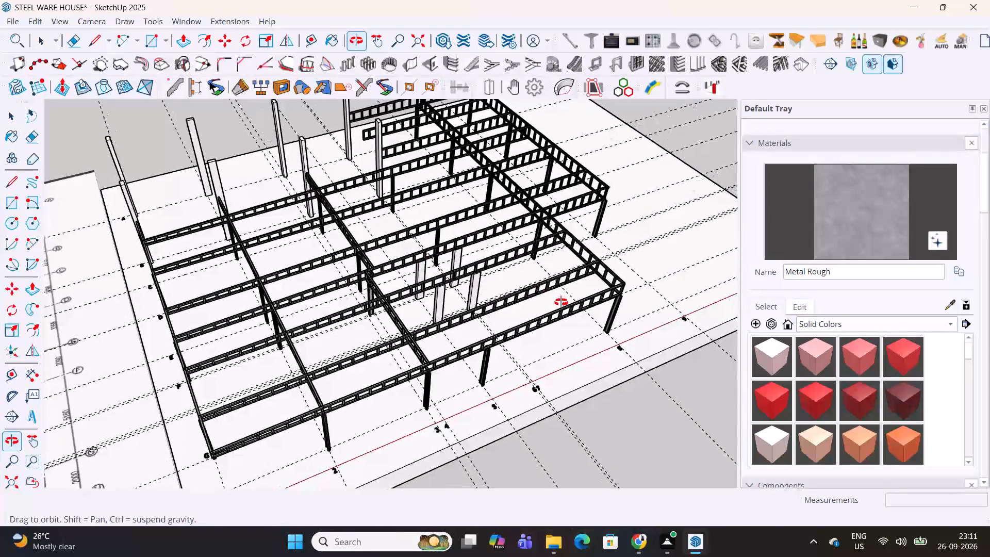
{"action": "middle_click_drag", "start_coordinate": [561, 302], "coordinate": [510, 243]}
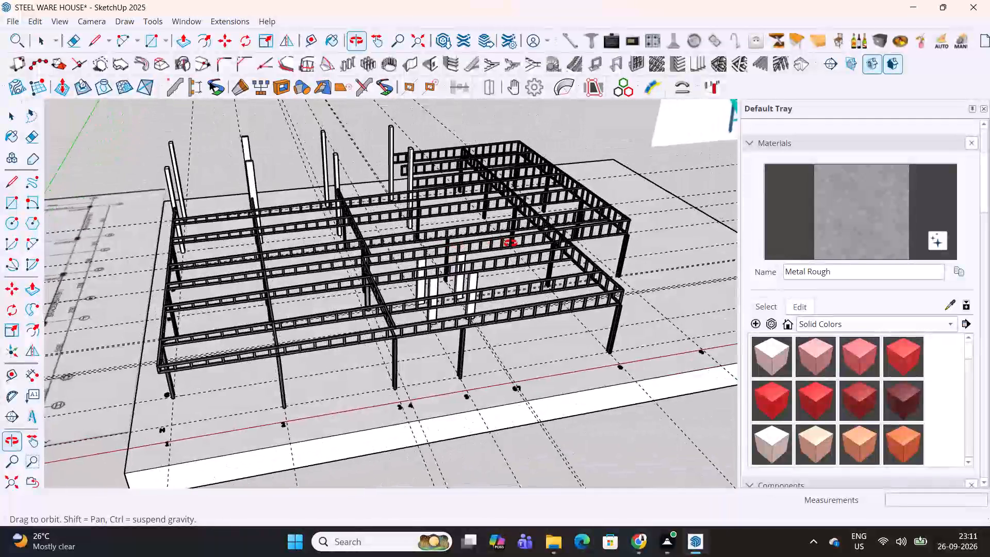
{"action": "middle_click_drag", "start_coordinate": [510, 243], "coordinate": [456, 341]}
{"action": "scroll", "coordinate": [480, 259], "scroll_direction": "down", "scroll_amount": 2}
{"action": "middle_click_drag", "start_coordinate": [481, 258], "coordinate": [429, 299], "text": "shift"}
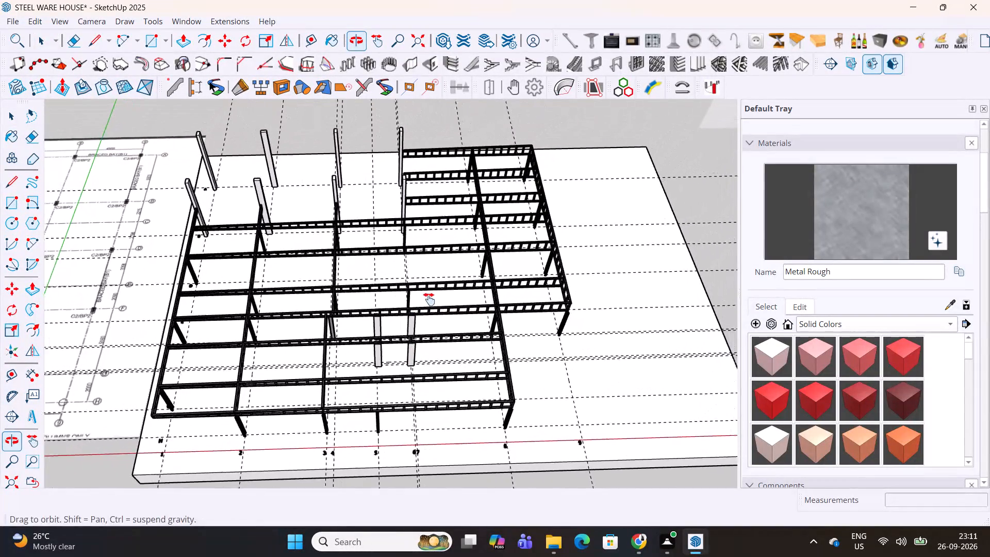
{"action": "middle_click_drag", "start_coordinate": [429, 299], "coordinate": [427, 302], "text": "shift"}
{"action": "middle_click_drag", "start_coordinate": [427, 302], "coordinate": [491, 241]}
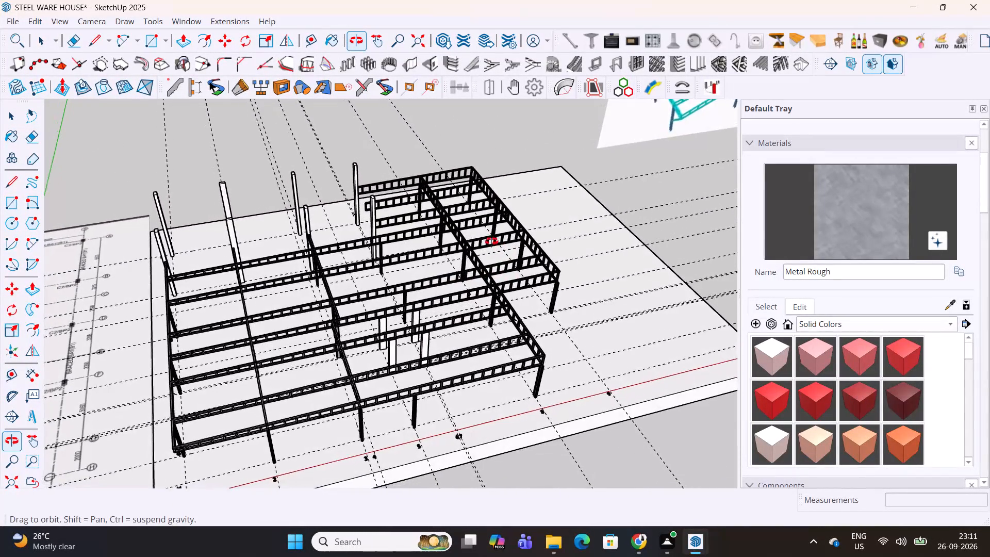
{"action": "middle_click_drag", "start_coordinate": [491, 241], "coordinate": [392, 207]}
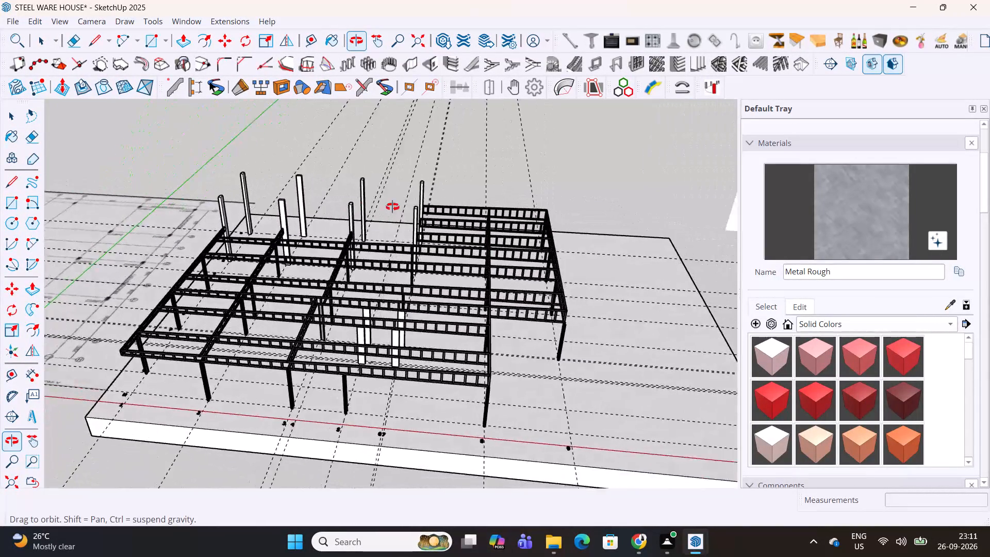
{"action": "middle_click_drag", "start_coordinate": [392, 207], "coordinate": [553, 250]}
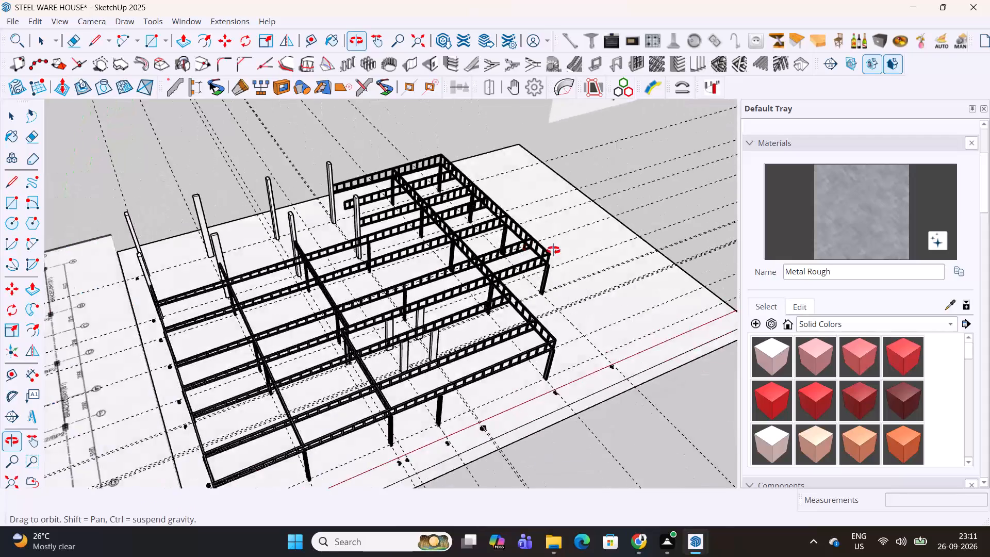
{"action": "middle_click_drag", "start_coordinate": [553, 250], "coordinate": [595, 243]}
{"action": "scroll", "coordinate": [472, 236], "scroll_direction": "down", "scroll_amount": 3}
{"action": "middle_click_drag", "start_coordinate": [523, 236], "coordinate": [509, 248], "text": "shift"}
{"action": "middle_click_drag", "start_coordinate": [495, 283], "coordinate": [463, 291]}
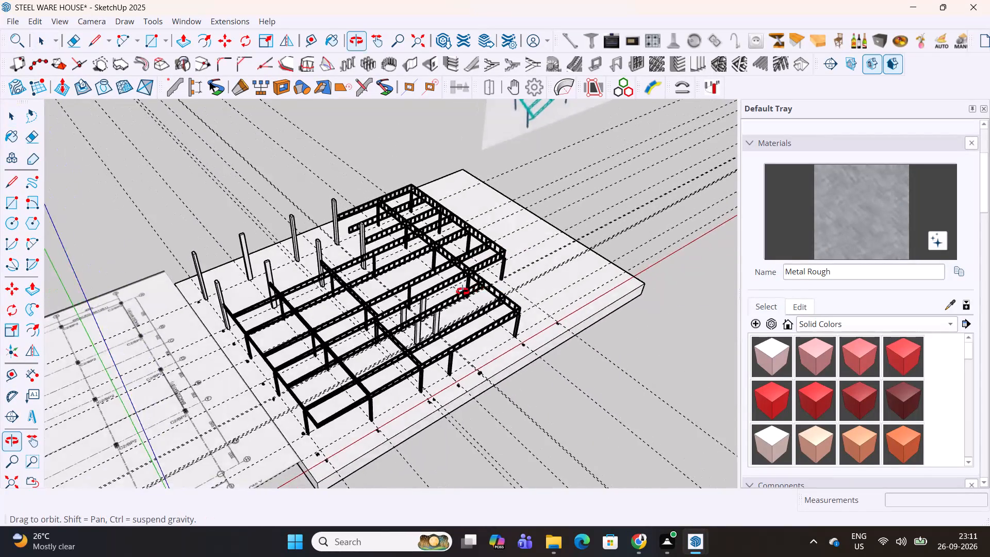
{"action": "middle_click_drag", "start_coordinate": [463, 291], "coordinate": [438, 262]}
{"action": "middle_click_drag", "start_coordinate": [551, 213], "coordinate": [461, 323], "text": "shift"}
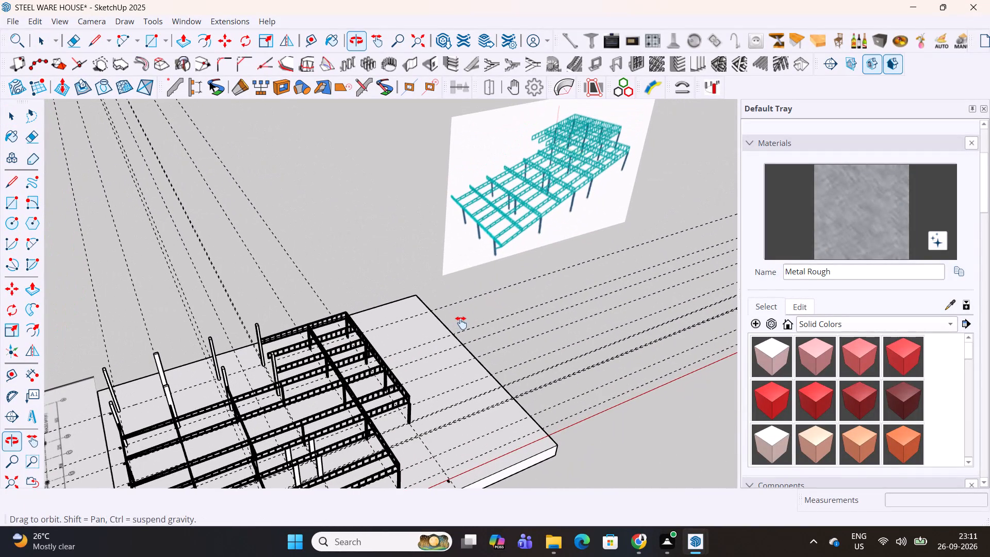
{"action": "middle_click_drag", "start_coordinate": [461, 323], "coordinate": [489, 283], "text": "shift"}
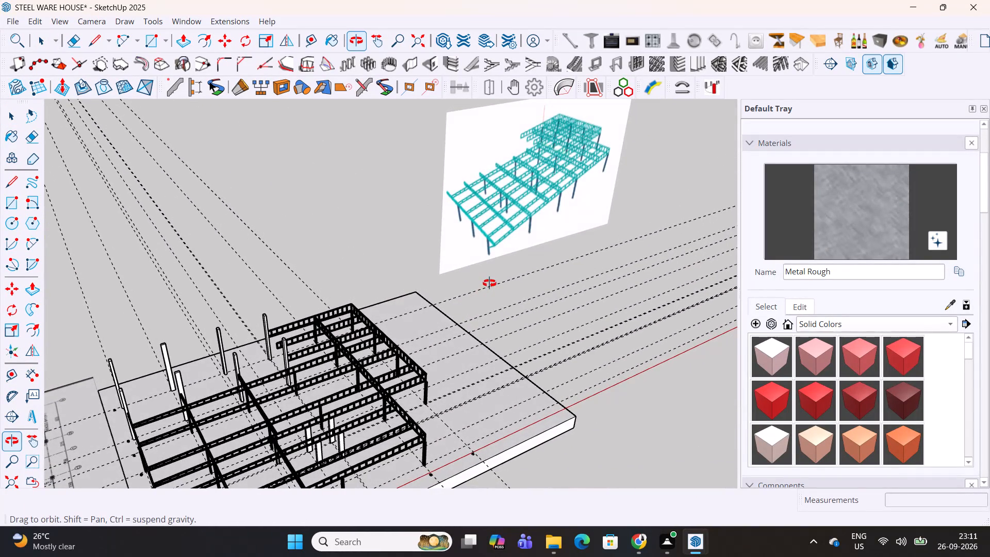
{"action": "middle_click_drag", "start_coordinate": [489, 283], "coordinate": [471, 290], "text": "shift"}
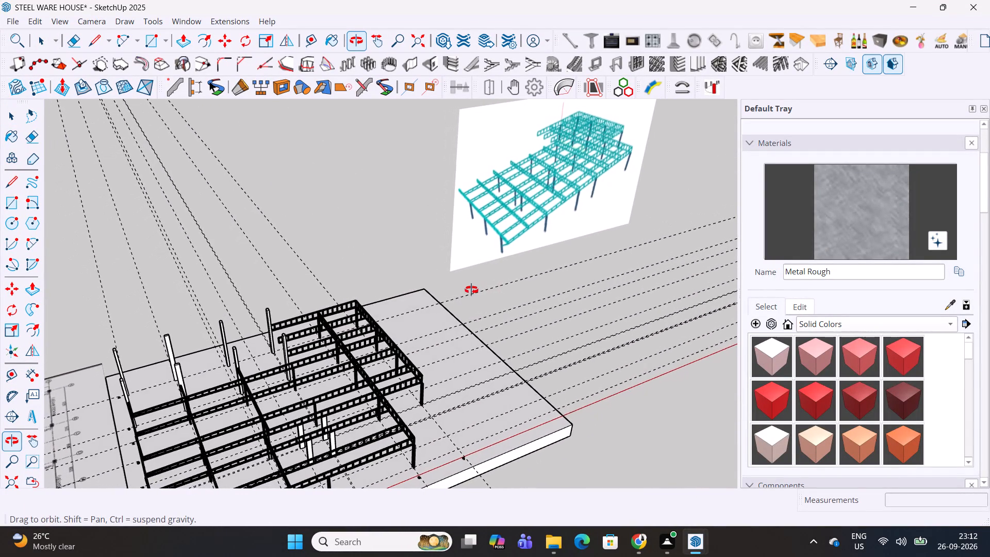
{"action": "middle_click_drag", "start_coordinate": [471, 290], "coordinate": [470, 290], "text": "shift"}
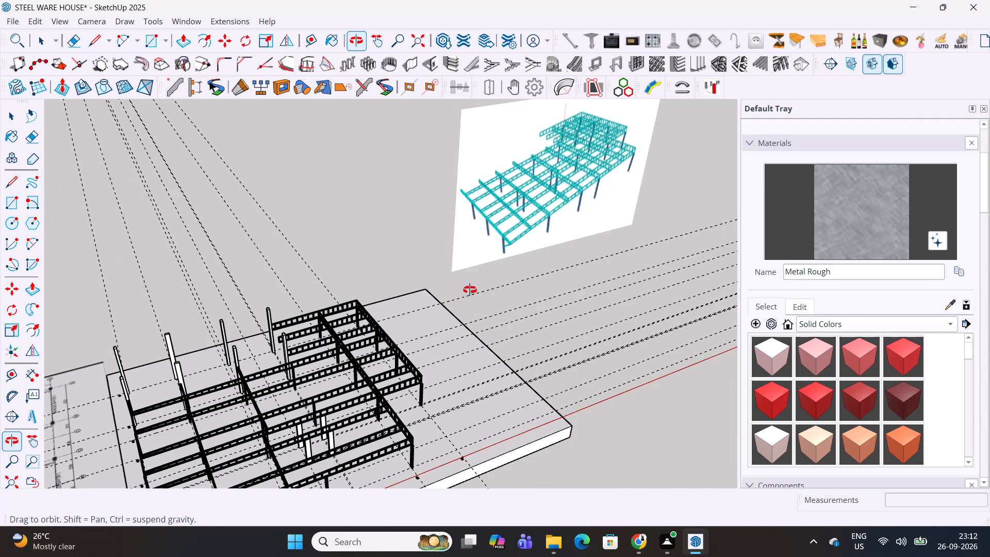
{"action": "middle_click_drag", "start_coordinate": [470, 290], "coordinate": [476, 275], "text": "shift"}
{"action": "middle_click_drag", "start_coordinate": [469, 288], "coordinate": [468, 288]}
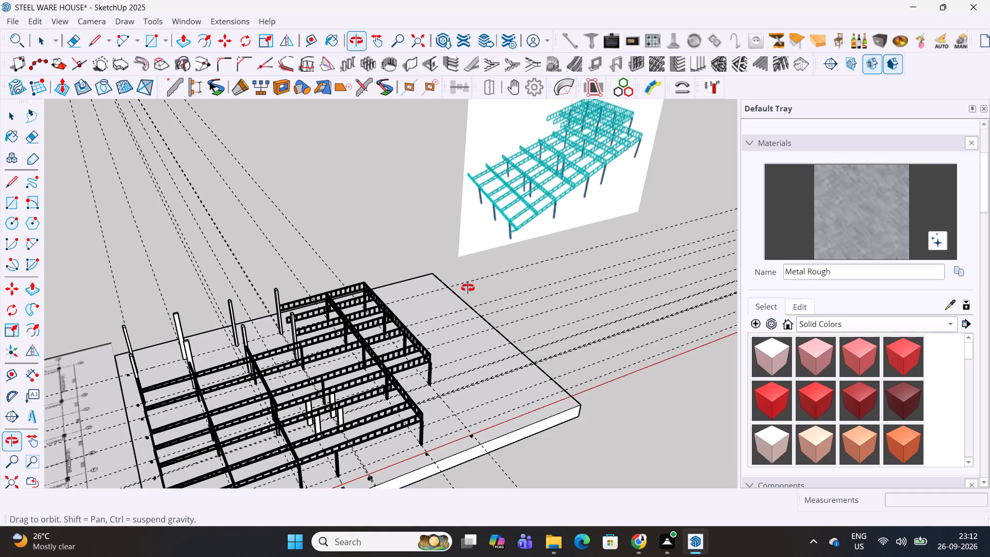
{"action": "middle_click_drag", "start_coordinate": [468, 288], "coordinate": [455, 290]}
{"action": "middle_click_drag", "start_coordinate": [373, 346], "coordinate": [397, 281]}
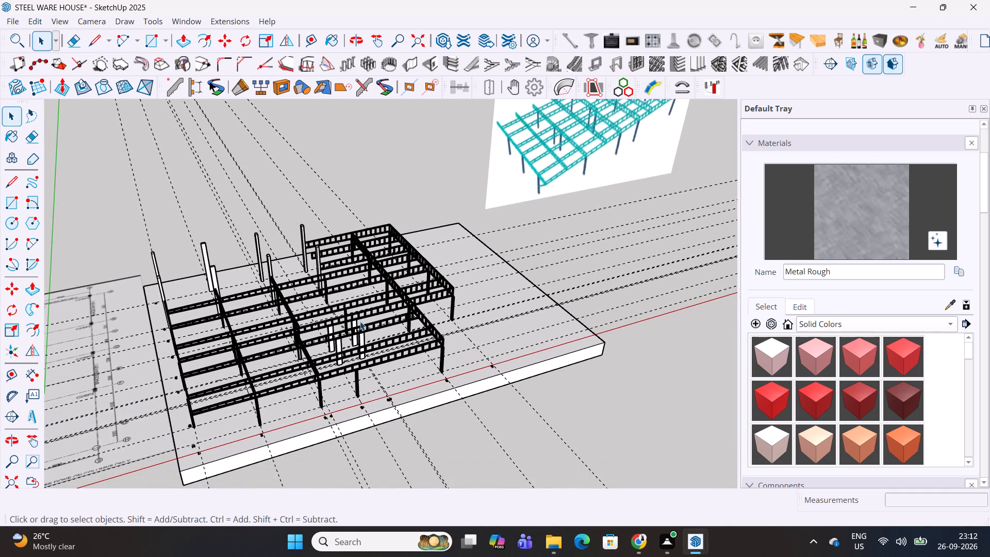
Inspect the short cross truss at grid line 3 and the open bays between grid lines 3 and 8.
{"action": "scroll", "coordinate": [356, 332], "scroll_direction": "up", "scroll_amount": 8}
{"action": "middle_click_drag", "start_coordinate": [385, 316], "coordinate": [340, 307]}
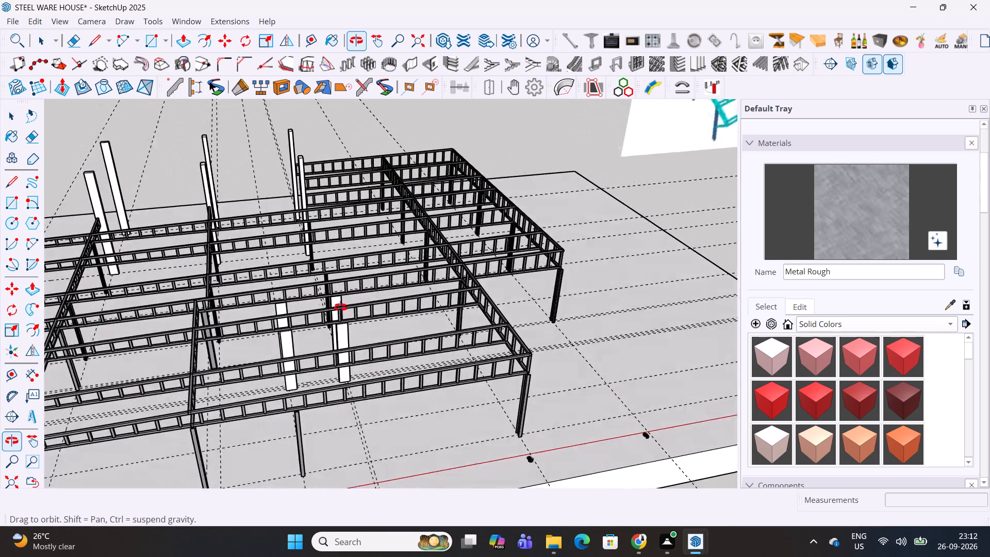
{"action": "middle_click_drag", "start_coordinate": [340, 307], "coordinate": [345, 238]}
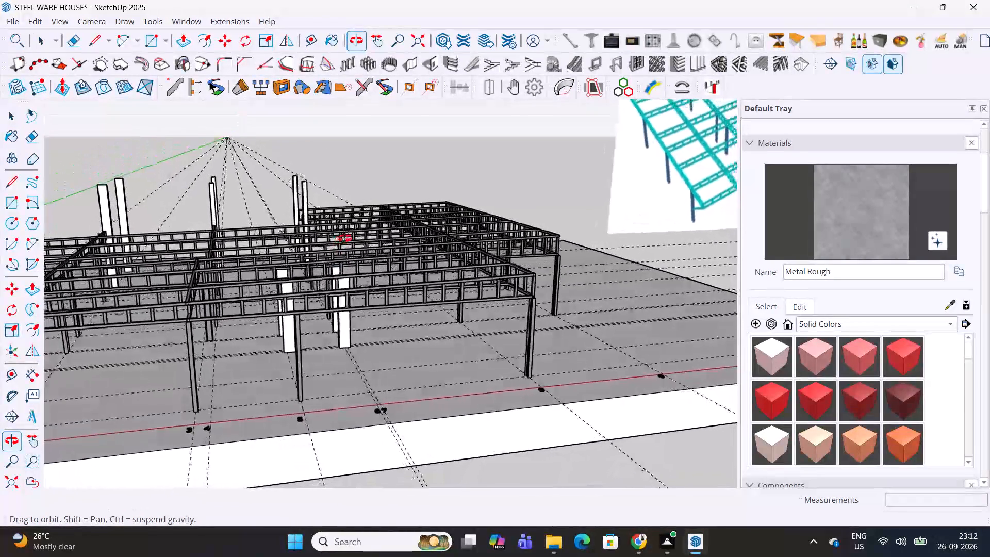
{"action": "middle_click_drag", "start_coordinate": [345, 238], "coordinate": [404, 239]}
{"action": "scroll", "coordinate": [315, 319], "scroll_direction": "up", "scroll_amount": 5}
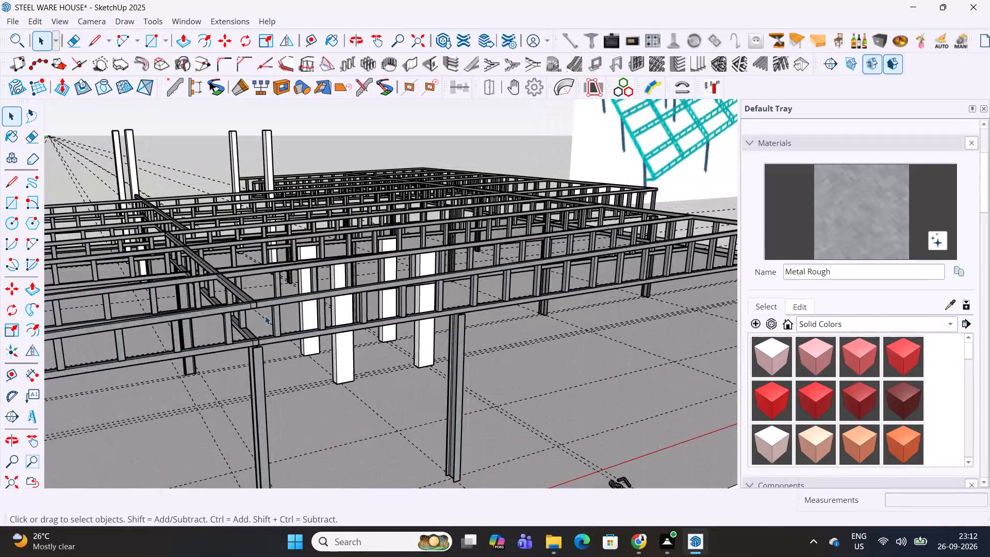
{"action": "scroll", "coordinate": [259, 308], "scroll_direction": "up", "scroll_amount": 4}
{"action": "left_click", "coordinate": [245, 293]}
{"action": "middle_click_drag", "start_coordinate": [244, 292], "coordinate": [245, 292]}
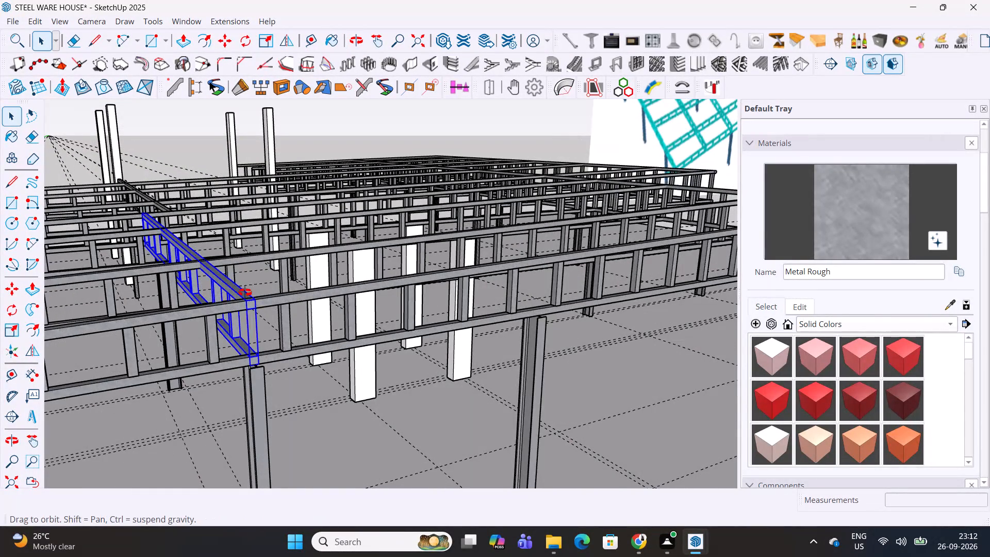
{"action": "middle_click_drag", "start_coordinate": [245, 292], "coordinate": [109, 271]}
{"action": "scroll", "coordinate": [325, 264], "scroll_direction": "down", "scroll_amount": 6}
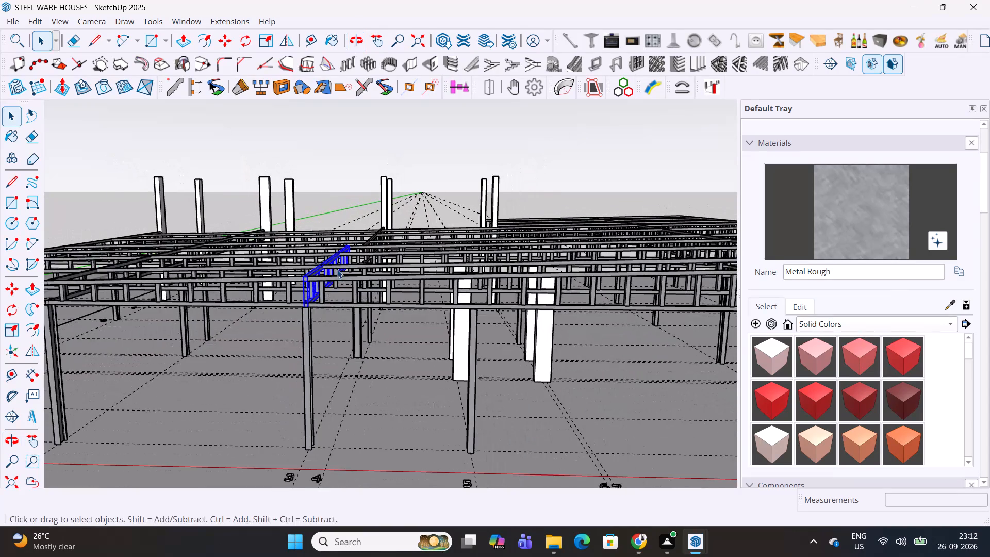
{"action": "scroll", "coordinate": [379, 285], "scroll_direction": "down", "scroll_amount": 3}
{"action": "middle_click_drag", "start_coordinate": [474, 292], "coordinate": [475, 365]}
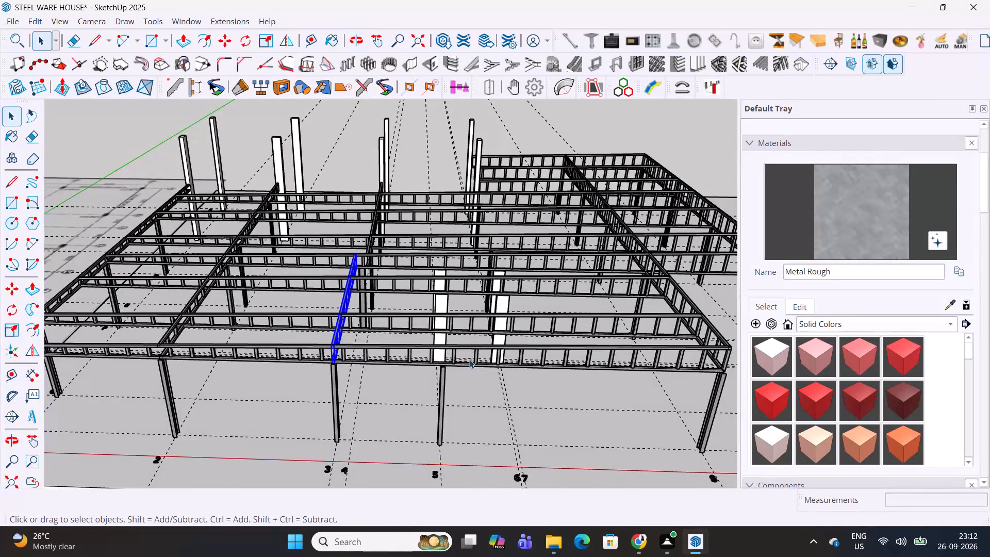
{"action": "scroll", "coordinate": [466, 358], "scroll_direction": "up", "scroll_amount": 5}
{"action": "scroll", "coordinate": [446, 344], "scroll_direction": "down", "scroll_amount": 6}
{"action": "middle_click_drag", "start_coordinate": [487, 334], "coordinate": [380, 346]}
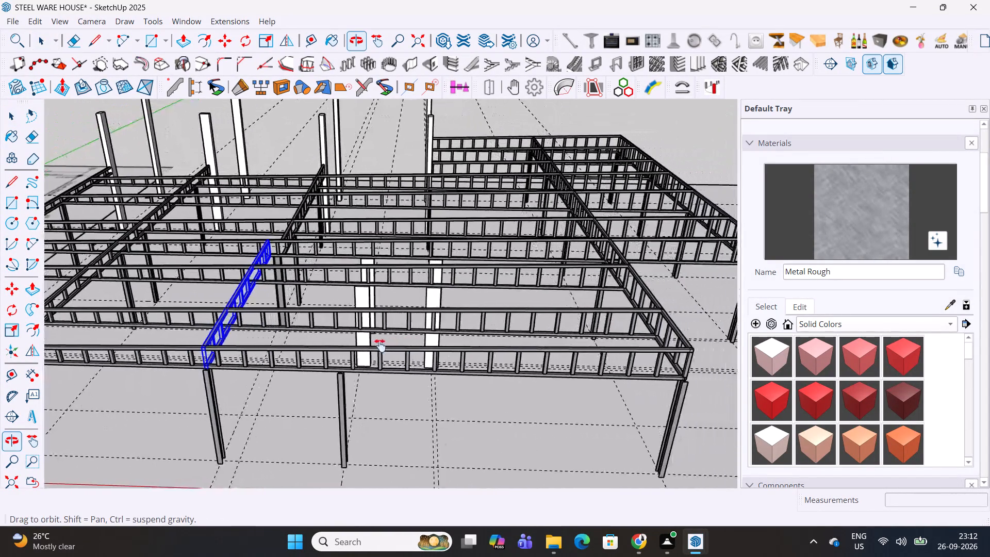
{"action": "middle_click_drag", "start_coordinate": [380, 346], "coordinate": [337, 346]}
{"action": "middle_click_drag", "start_coordinate": [384, 342], "coordinate": [408, 359]}
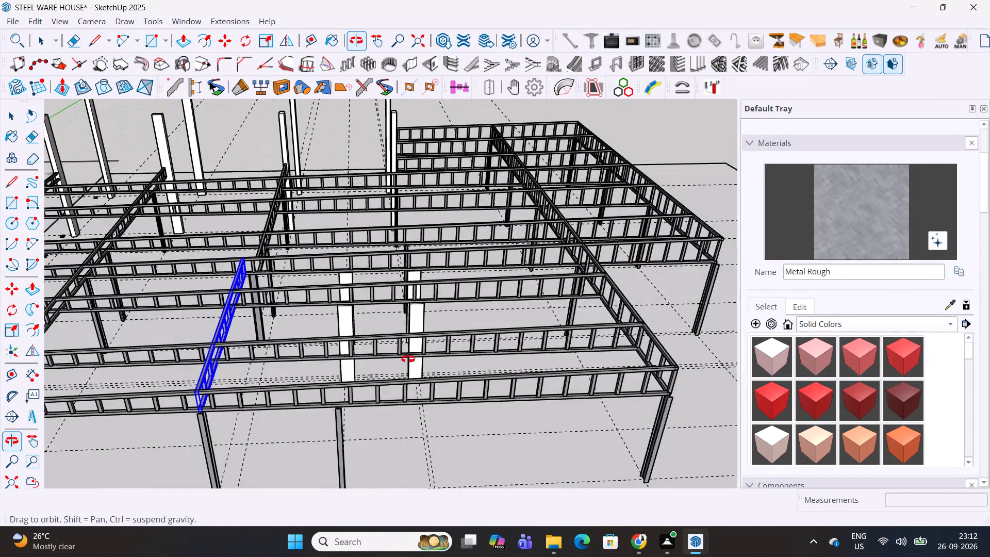
{"action": "middle_click_drag", "start_coordinate": [408, 359], "coordinate": [398, 306]}
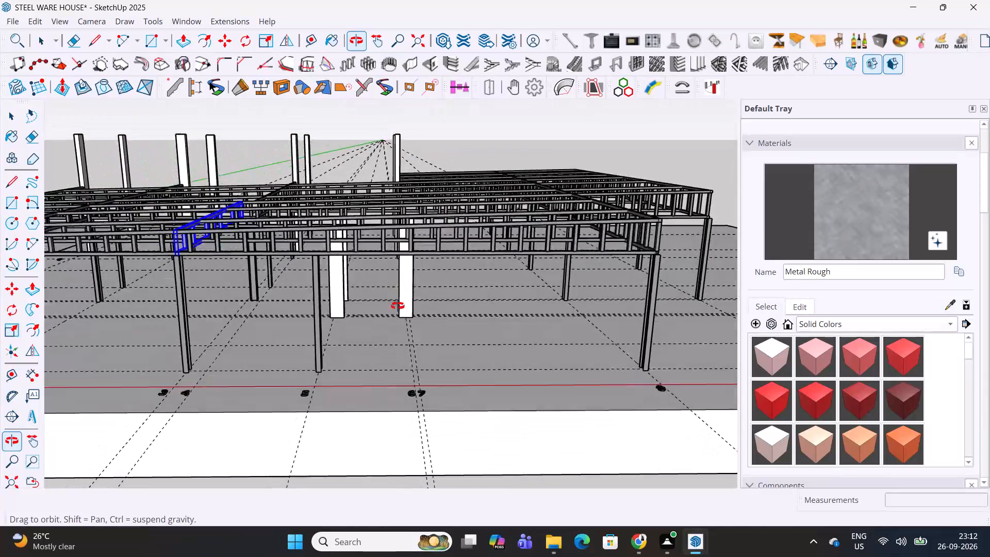
{"action": "middle_click_drag", "start_coordinate": [398, 306], "coordinate": [429, 376]}
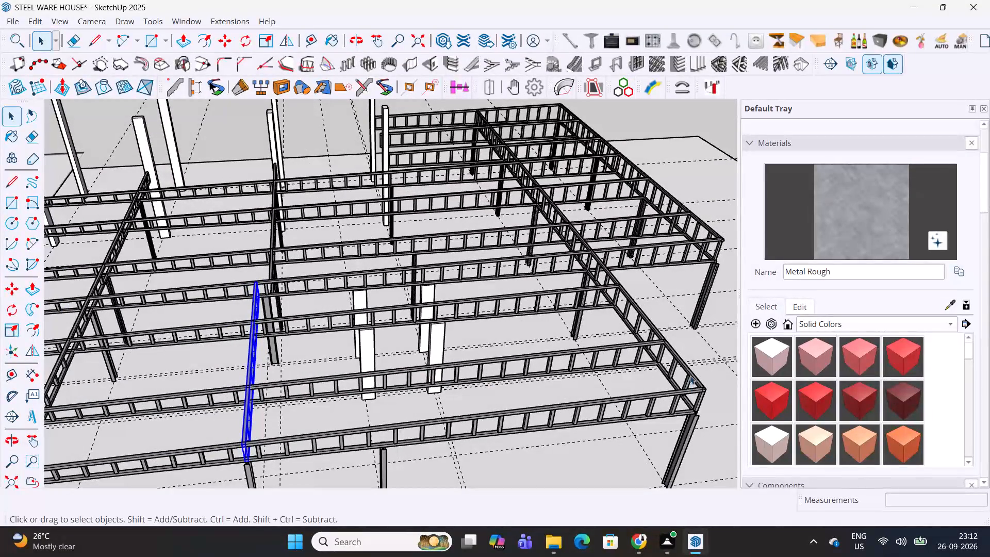
Copy the long cross truss from grid line 8 along the red axis to the white columns at grid lines 6 and 7.
{"action": "left_click", "coordinate": [690, 375]}
{"action": "scroll", "coordinate": [690, 375], "scroll_direction": "up", "scroll_amount": 1}
{"action": "middle_click_drag", "start_coordinate": [710, 402], "coordinate": [620, 352]}
{"action": "scroll", "coordinate": [610, 370], "scroll_direction": "up", "scroll_amount": 9}
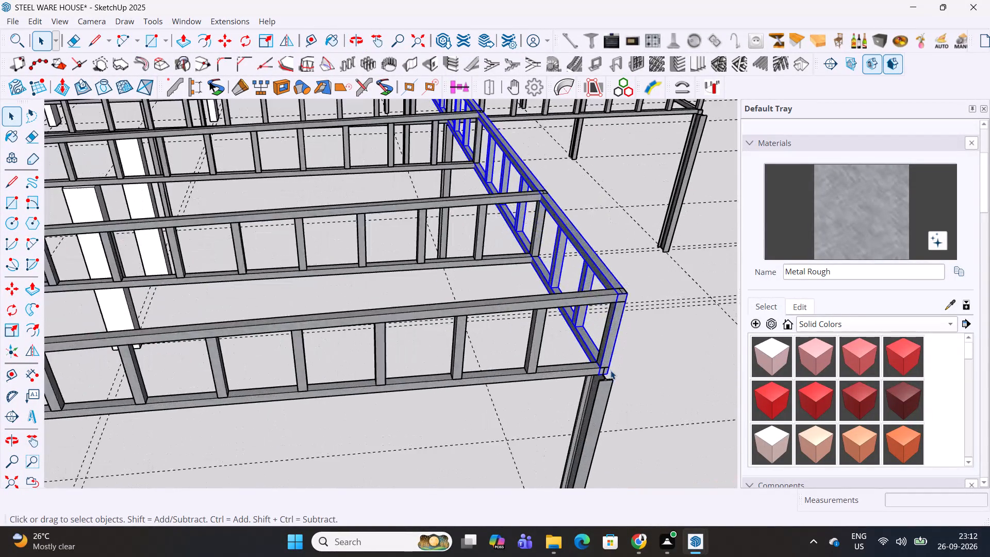
{"action": "scroll", "coordinate": [610, 370], "scroll_direction": "up", "scroll_amount": 3}
{"action": "key", "text": "m"}
{"action": "left_click", "coordinate": [607, 377]}
{"action": "scroll", "coordinate": [607, 377], "scroll_direction": "down", "scroll_amount": 7}
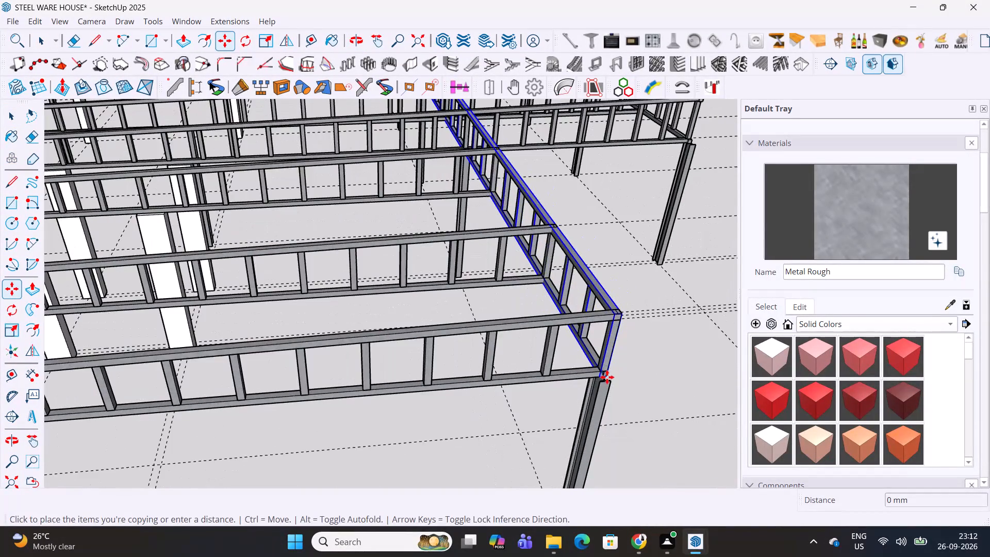
{"action": "scroll", "coordinate": [607, 377], "scroll_direction": "down", "scroll_amount": 6}
{"action": "middle_click_drag", "start_coordinate": [322, 396], "coordinate": [545, 368]}
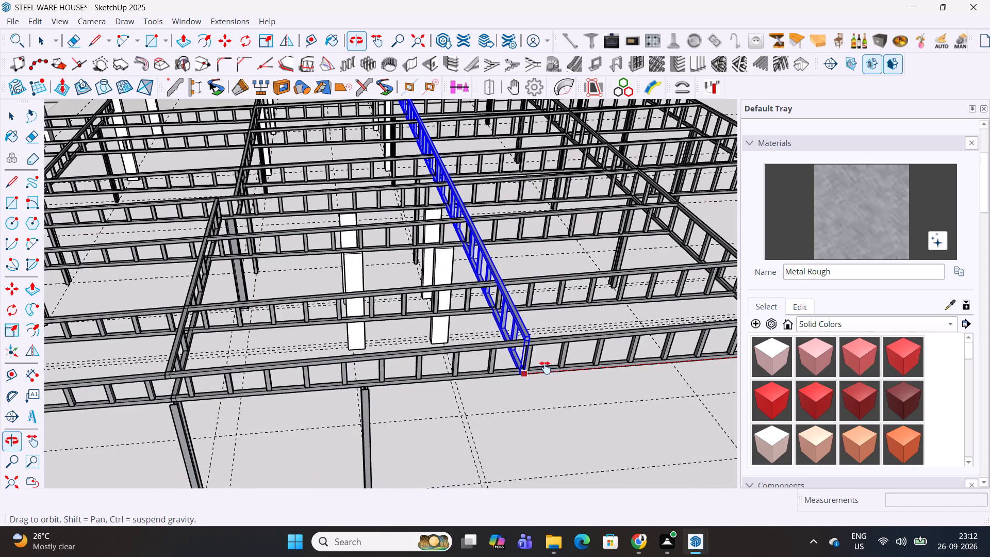
{"action": "middle_click_drag", "start_coordinate": [545, 368], "coordinate": [456, 373]}
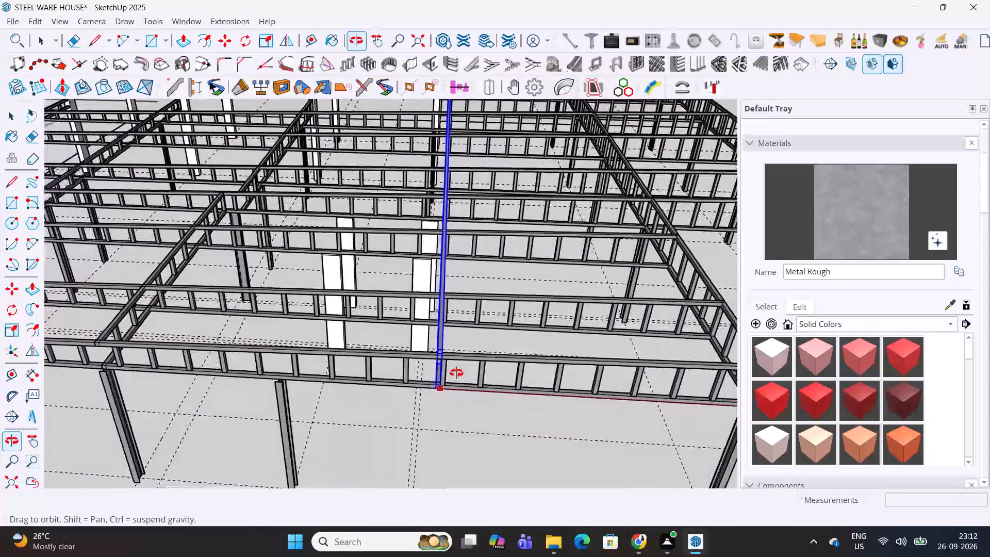
{"action": "middle_click_drag", "start_coordinate": [456, 373], "coordinate": [489, 390]}
{"action": "scroll", "coordinate": [471, 394], "scroll_direction": "up", "scroll_amount": 7}
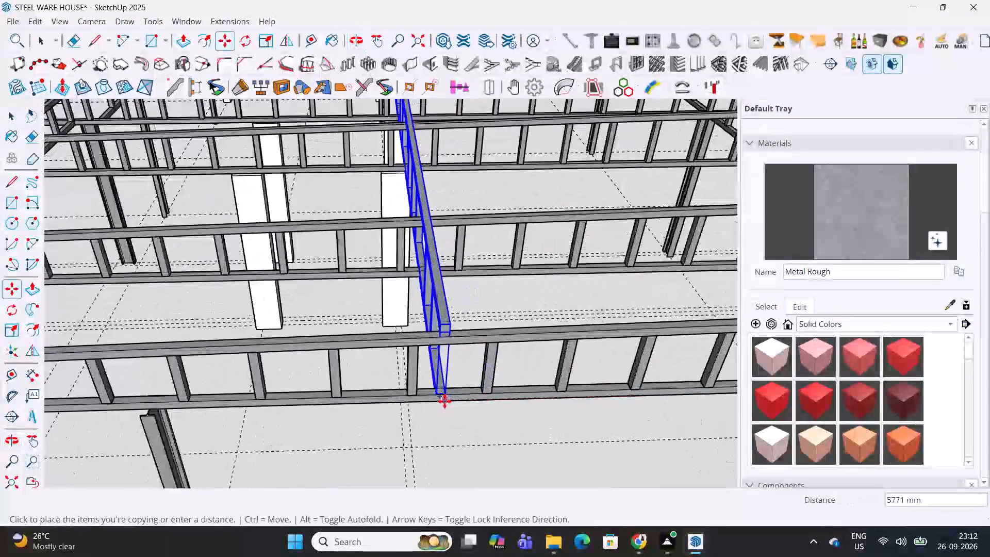
{"action": "left_click", "coordinate": [416, 404]}
Move the copied long cross truss sideways by about 79 mm so its bottom chord lines up over the supporting column.
{"action": "scroll", "coordinate": [418, 407], "scroll_direction": "down", "scroll_amount": 8}
{"action": "middle_click_drag", "start_coordinate": [429, 214], "coordinate": [429, 305], "text": "shift"}
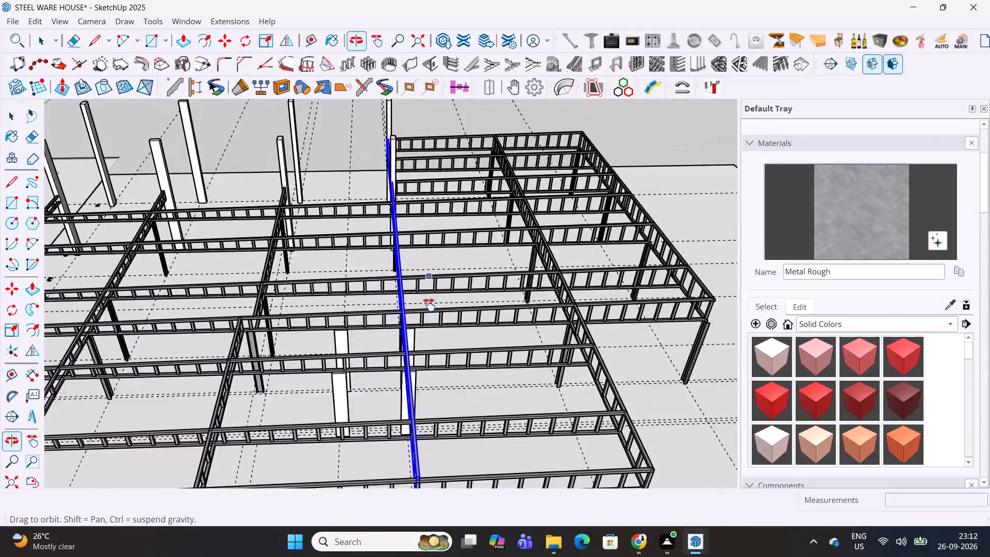
{"action": "middle_click_drag", "start_coordinate": [429, 305], "coordinate": [432, 383], "text": "shift"}
{"action": "scroll", "coordinate": [388, 309], "scroll_direction": "up", "scroll_amount": 5}
{"action": "middle_click_drag", "start_coordinate": [415, 233], "coordinate": [643, 275]}
{"action": "scroll", "coordinate": [539, 257], "scroll_direction": "up", "scroll_amount": 7}
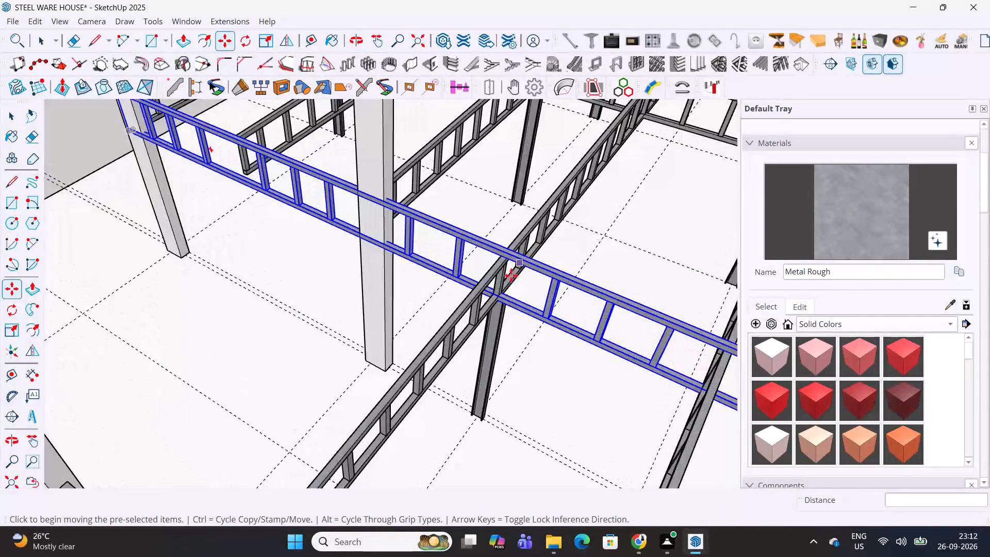
{"action": "scroll", "coordinate": [511, 275], "scroll_direction": "up", "scroll_amount": 11}
{"action": "middle_click_drag", "start_coordinate": [474, 322], "coordinate": [989, 70]}
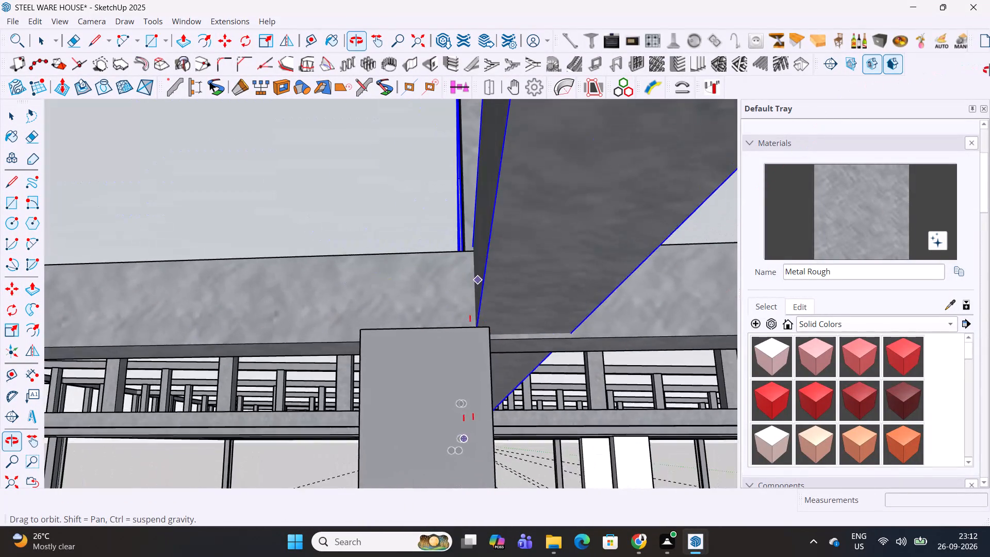
{"action": "middle_click_drag", "start_coordinate": [989, 70], "coordinate": [989, 117]}
{"action": "middle_click", "coordinate": [630, 181]}
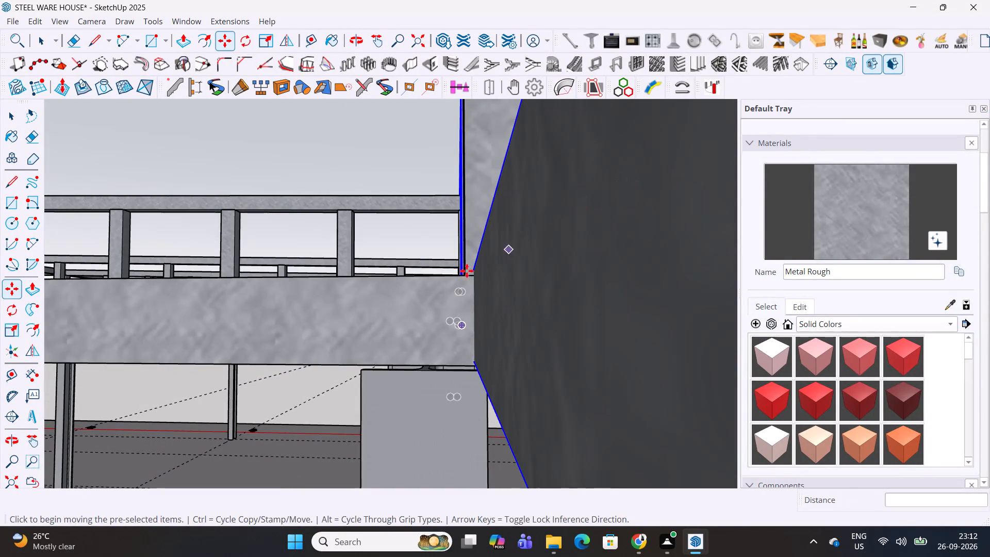
{"action": "middle_click_drag", "start_coordinate": [438, 299], "coordinate": [484, 235]}
{"action": "middle_click_drag", "start_coordinate": [537, 274], "coordinate": [580, 309]}
{"action": "scroll", "coordinate": [515, 297], "scroll_direction": "up", "scroll_amount": 3}
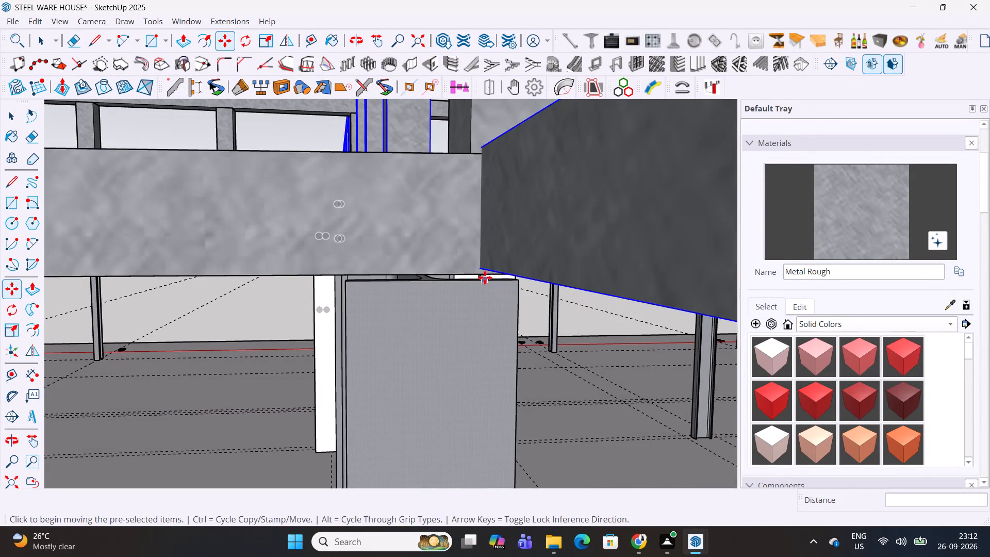
{"action": "middle_click_drag", "start_coordinate": [485, 277], "coordinate": [501, 278]}
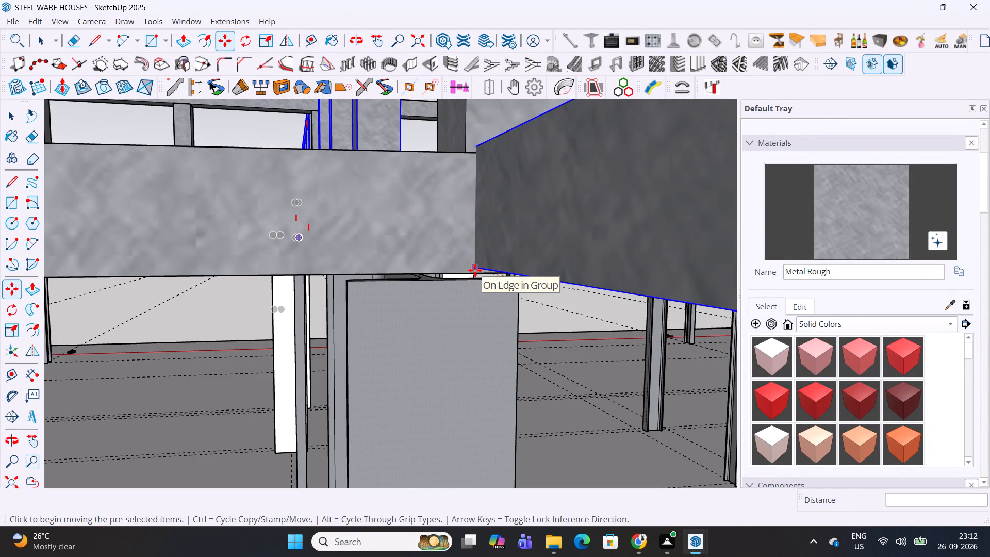
{"action": "middle_click_drag", "start_coordinate": [534, 273], "coordinate": [515, 223]}
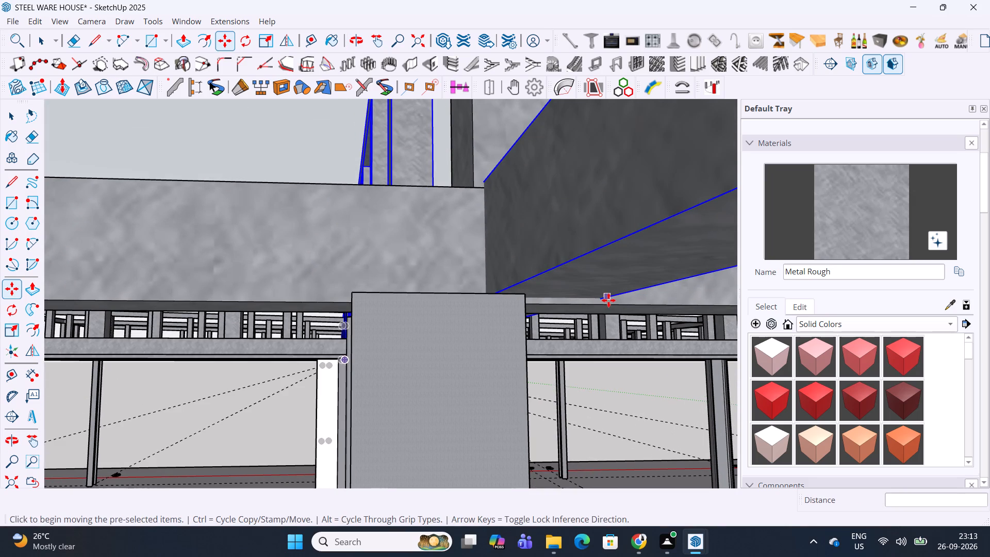
{"action": "scroll", "coordinate": [608, 298], "scroll_direction": "up", "scroll_amount": 5}
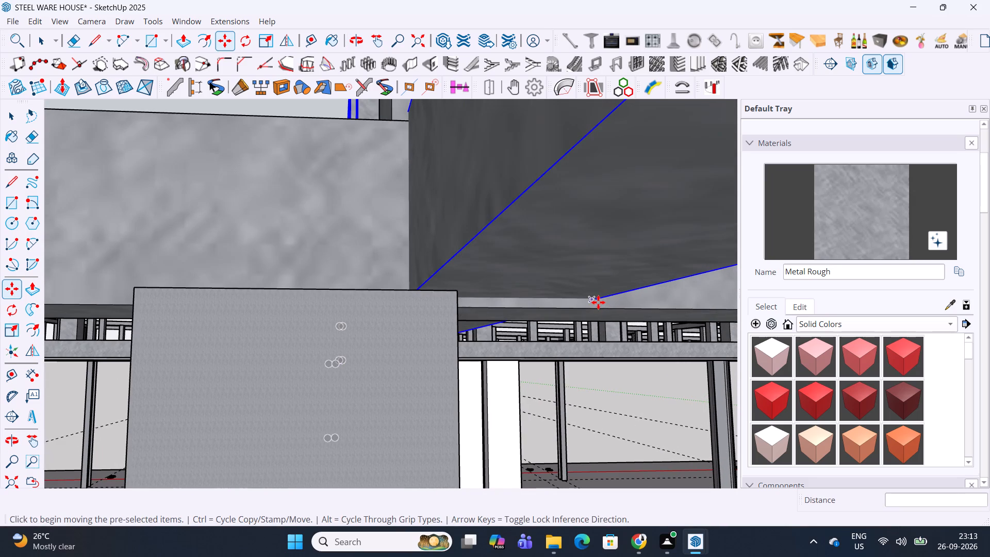
{"action": "scroll", "coordinate": [602, 300], "scroll_direction": "up", "scroll_amount": 9}
{"action": "left_click", "coordinate": [588, 298]}
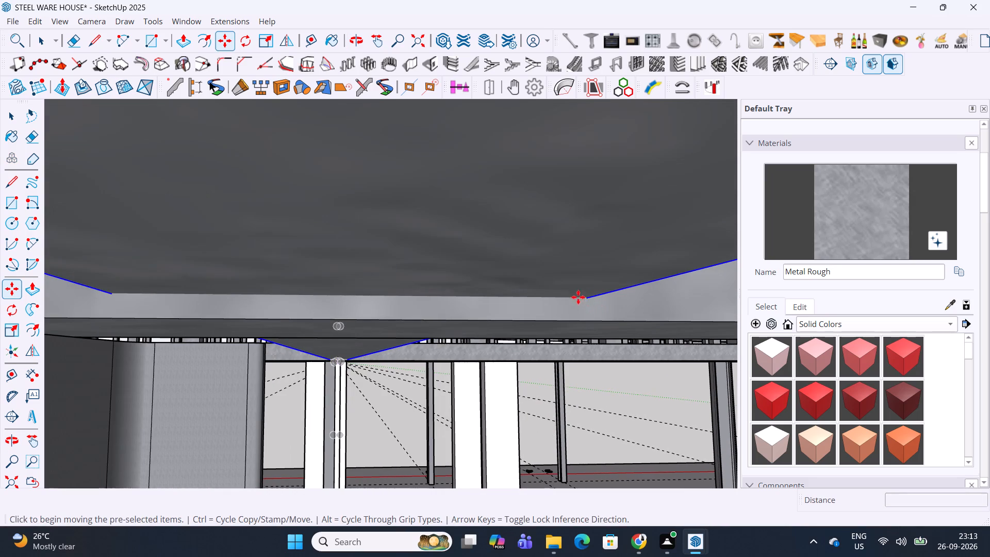
{"action": "scroll", "coordinate": [444, 295], "scroll_direction": "down", "scroll_amount": 4}
{"action": "scroll", "coordinate": [402, 297], "scroll_direction": "down", "scroll_amount": 4}
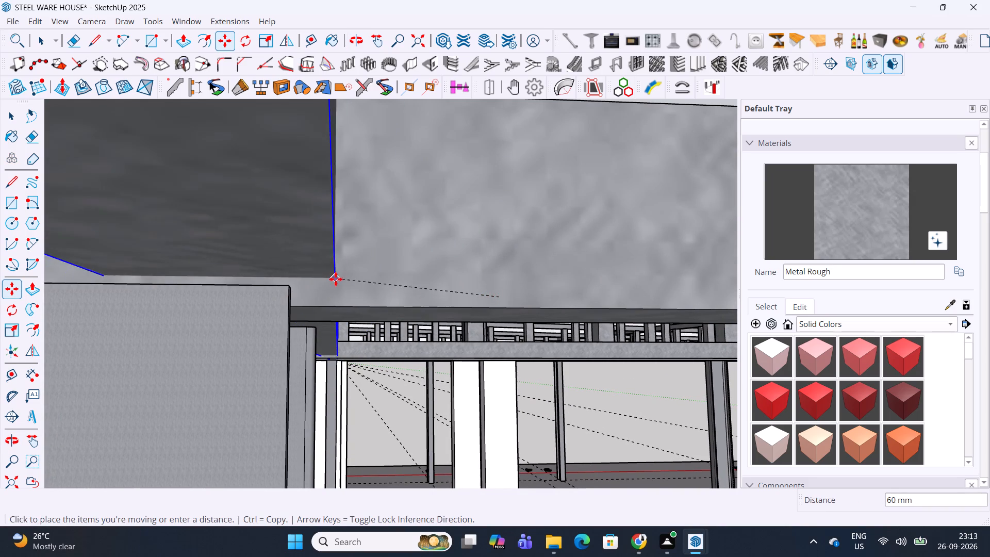
{"action": "middle_click_drag", "start_coordinate": [337, 280], "coordinate": [488, 347]}
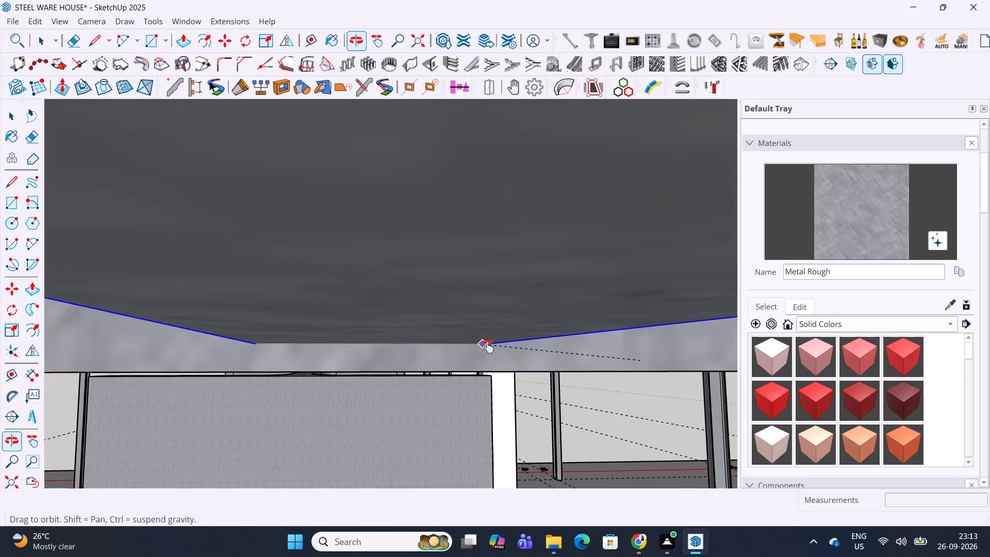
{"action": "middle_click_drag", "start_coordinate": [488, 347], "coordinate": [498, 348]}
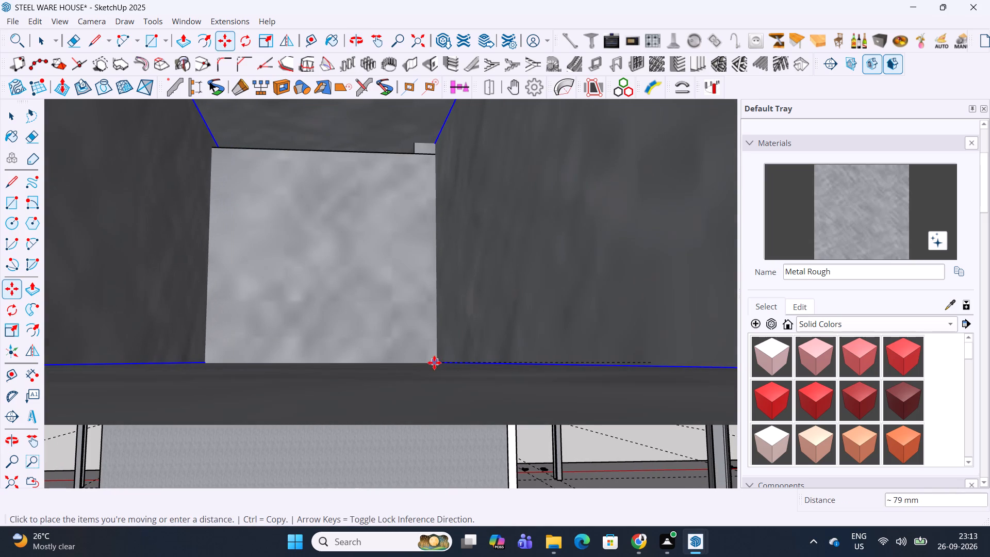
{"action": "left_click", "coordinate": [433, 363]}
Lower the copied cross truss 4 mm so its bottom chord sits on the column top.
{"action": "middle_click_drag", "start_coordinate": [432, 363], "coordinate": [703, 320]}
{"action": "middle_click_drag", "start_coordinate": [366, 320], "coordinate": [430, 331]}
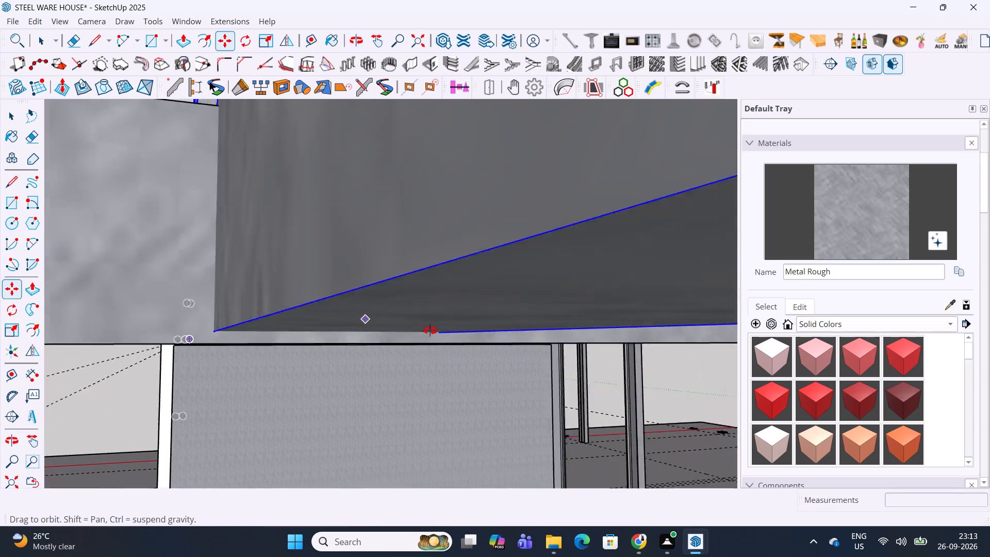
{"action": "middle_click_drag", "start_coordinate": [430, 331], "coordinate": [601, 338]}
{"action": "middle_click_drag", "start_coordinate": [209, 310], "coordinate": [530, 294], "text": "shift"}
{"action": "middle_click_drag", "start_coordinate": [89, 254], "coordinate": [389, 271], "text": "shift"}
{"action": "scroll", "coordinate": [282, 312], "scroll_direction": "up", "scroll_amount": 4}
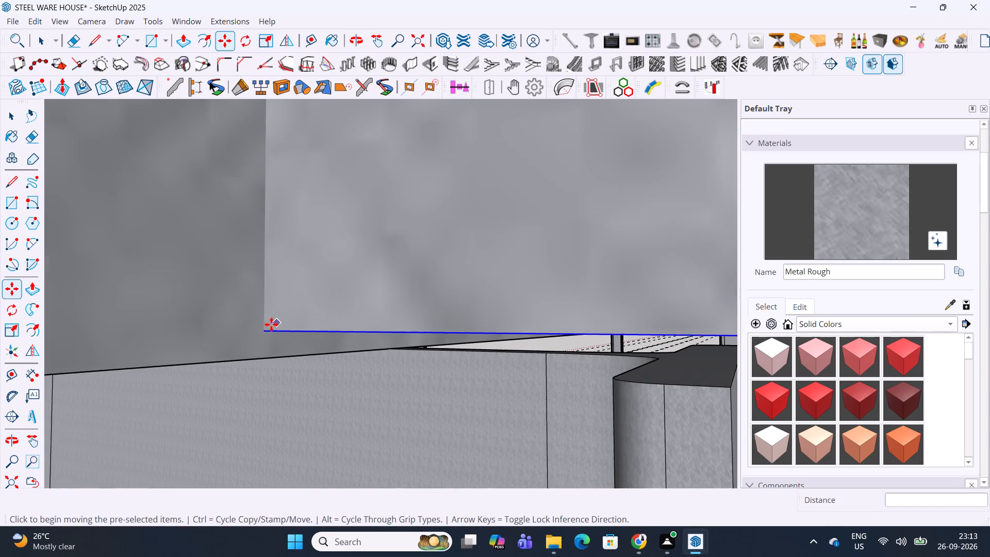
{"action": "left_click", "coordinate": [264, 332]}
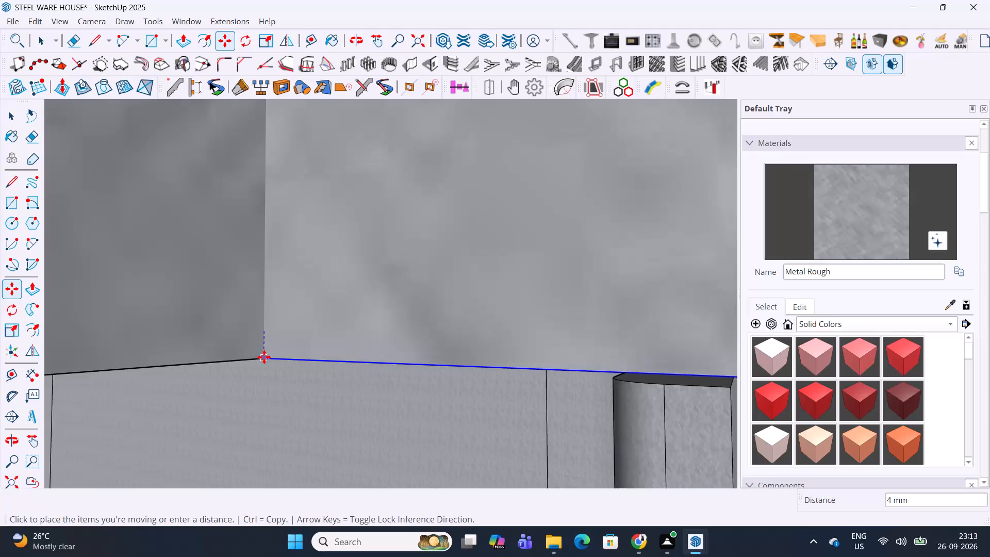
{"action": "left_click", "coordinate": [265, 358]}
Inside the copied truss group, push the top chord's end face back about 5881 mm, from the outer white column to the inner one.
{"action": "scroll", "coordinate": [304, 220], "scroll_direction": "down", "scroll_amount": 9}
{"action": "middle_click_drag", "start_coordinate": [419, 247], "coordinate": [164, 217]}
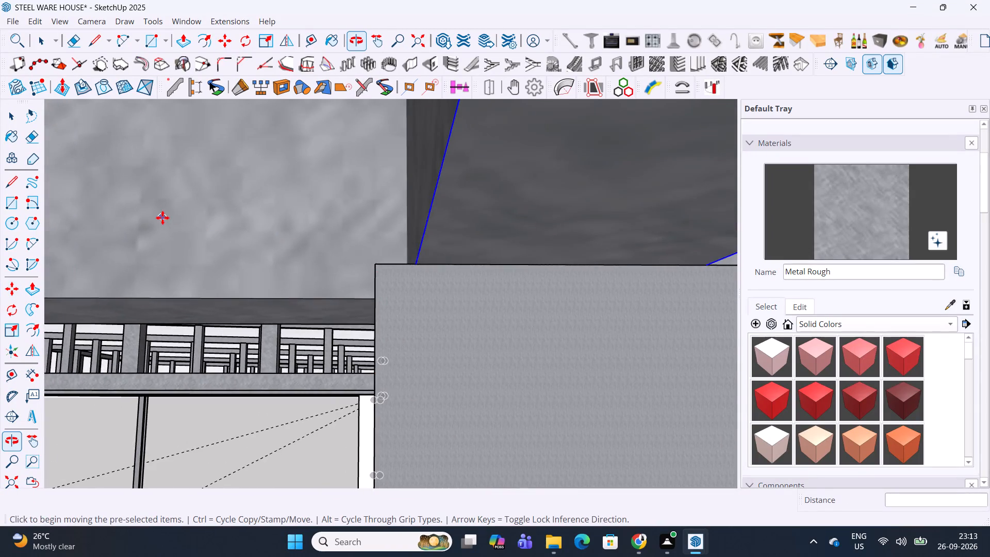
{"action": "scroll", "coordinate": [287, 247], "scroll_direction": "down", "scroll_amount": 5}
{"action": "middle_click_drag", "start_coordinate": [445, 268], "coordinate": [544, 425]}
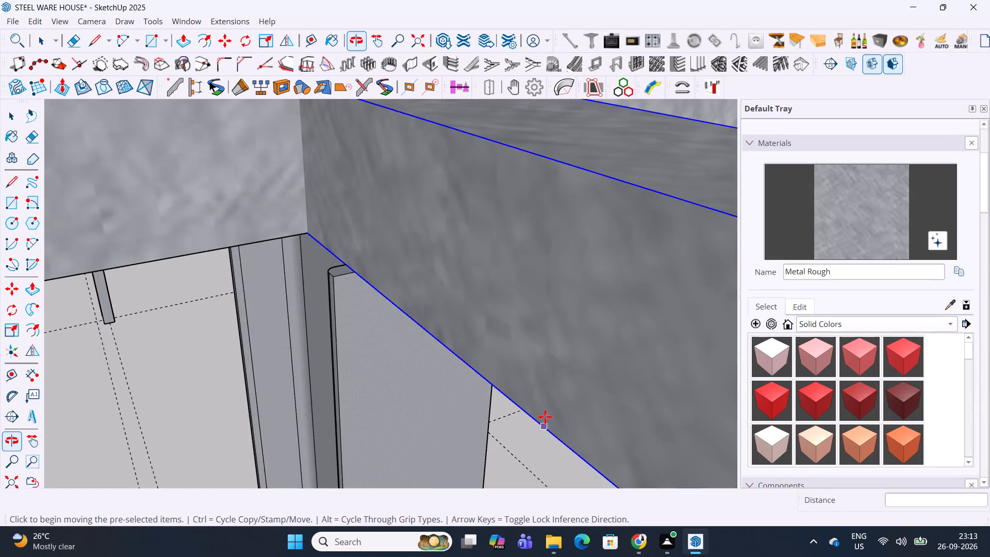
{"action": "scroll", "coordinate": [450, 254], "scroll_direction": "down", "scroll_amount": 7}
{"action": "scroll", "coordinate": [417, 189], "scroll_direction": "down", "scroll_amount": 15}
{"action": "scroll", "coordinate": [410, 190], "scroll_direction": "down", "scroll_amount": 8}
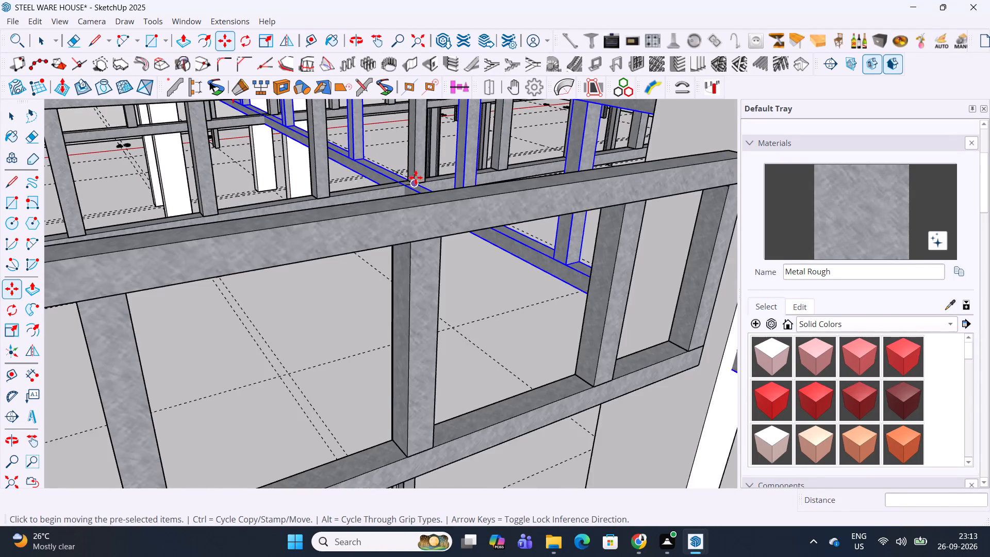
{"action": "scroll", "coordinate": [416, 177], "scroll_direction": "down", "scroll_amount": 18}
{"action": "middle_click_drag", "start_coordinate": [474, 182], "coordinate": [542, 246]}
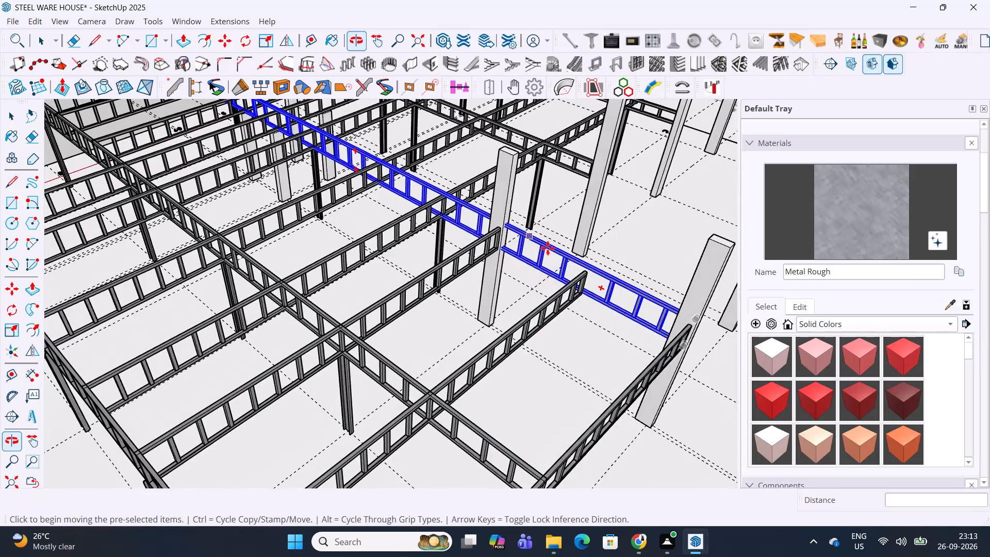
{"action": "middle_click_drag", "start_coordinate": [586, 258], "coordinate": [416, 234], "text": "shift"}
{"action": "scroll", "coordinate": [416, 234], "scroll_direction": "down", "scroll_amount": 1, "text": "shift"}
{"action": "middle_click_drag", "start_coordinate": [365, 214], "coordinate": [301, 207]}
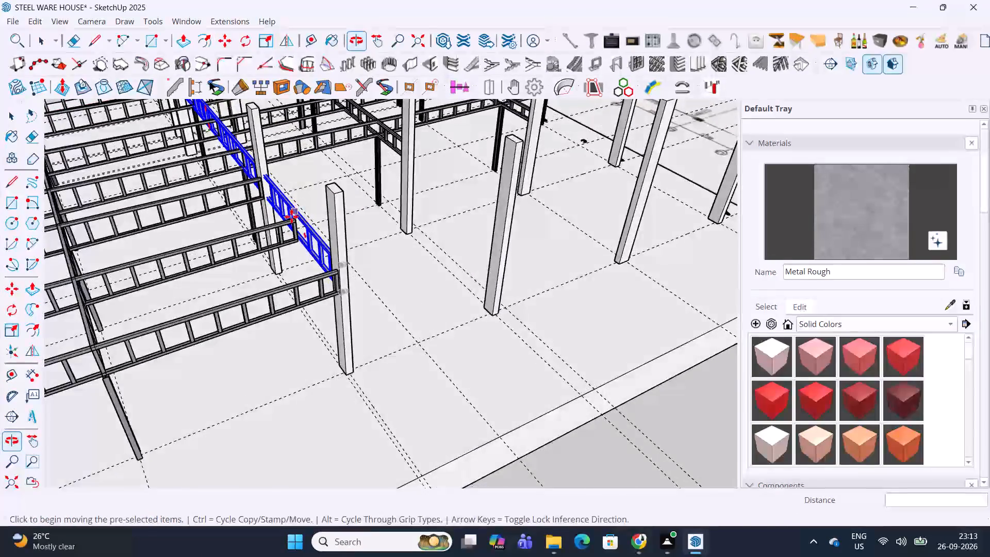
{"action": "scroll", "coordinate": [291, 217], "scroll_direction": "up", "scroll_amount": 5}
{"action": "key", "text": "space"}
{"action": "triple_click", "coordinate": [319, 229]}
{"action": "double_click", "coordinate": [319, 229]}
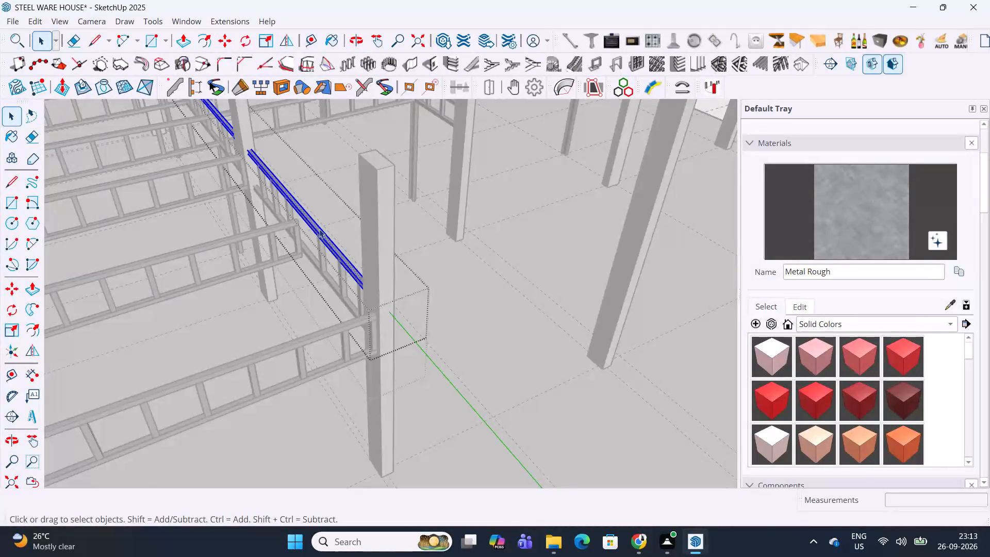
{"action": "scroll", "coordinate": [319, 229], "scroll_direction": "up", "scroll_amount": 4}
{"action": "middle_click_drag", "start_coordinate": [320, 230], "coordinate": [350, 207]}
{"action": "type", "text": "PK"}
{"action": "scroll", "coordinate": [468, 301], "scroll_direction": "up", "scroll_amount": 1}
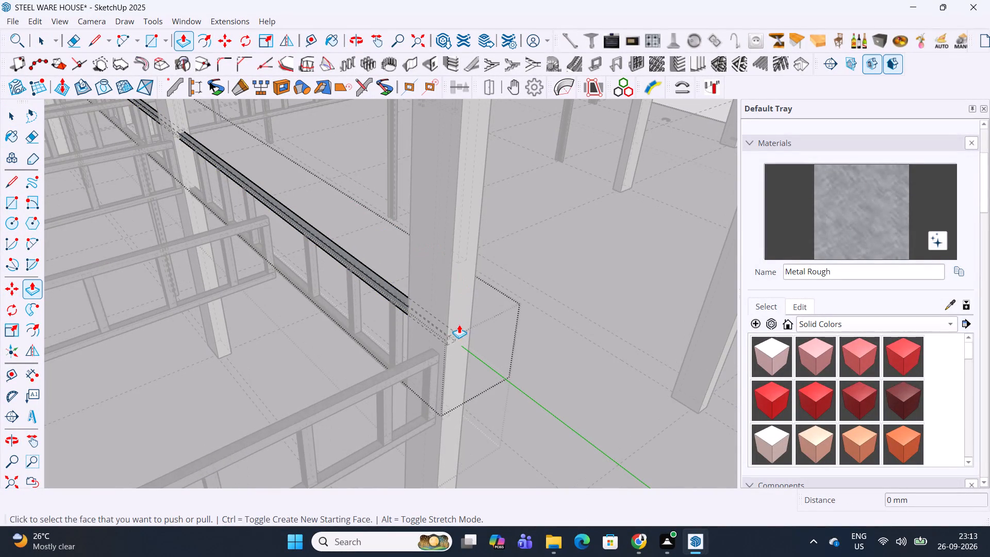
{"action": "left_click", "coordinate": [452, 338]}
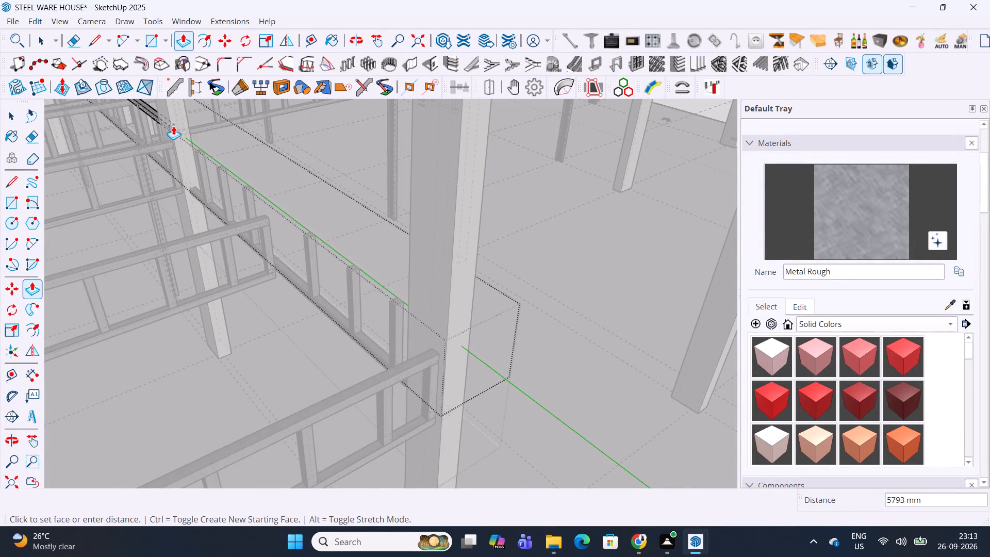
{"action": "left_click", "coordinate": [156, 105]}
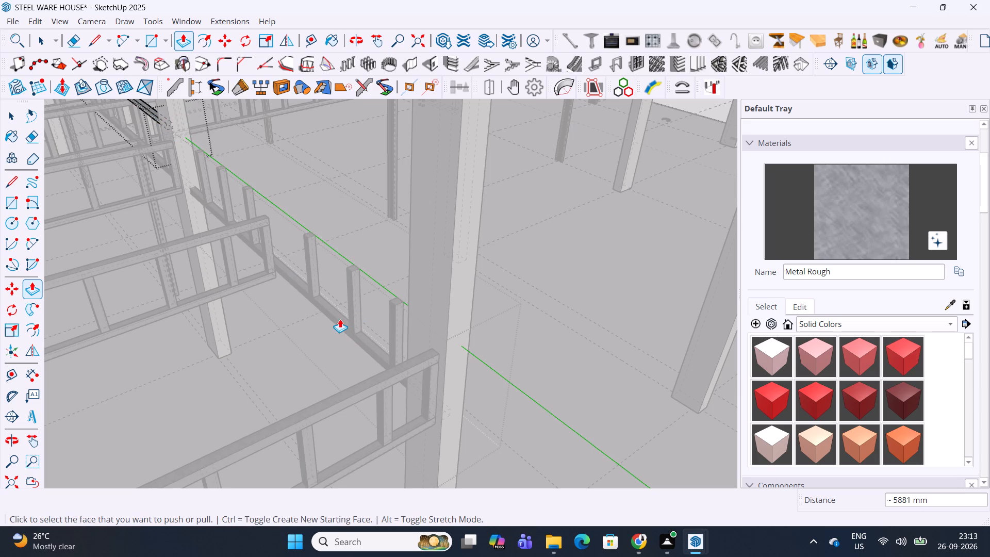
Push the bottom chord's end face back by about 5881 mm to match the shortened top chord.
{"action": "key", "text": "space"}
{"action": "triple_click", "coordinate": [340, 319]}
{"action": "left_click", "coordinate": [340, 319]}
{"action": "key", "text": "p"}
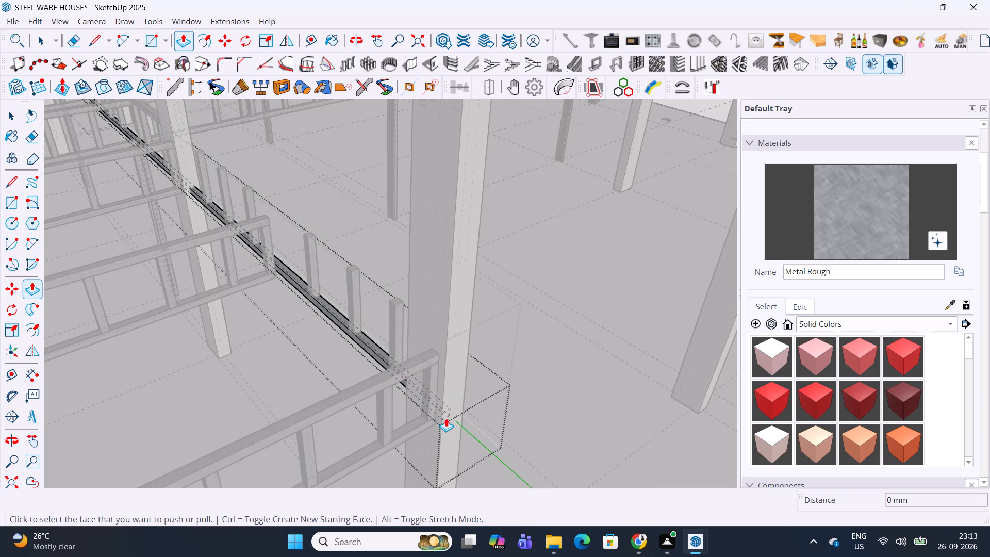
{"action": "left_click", "coordinate": [445, 413]}
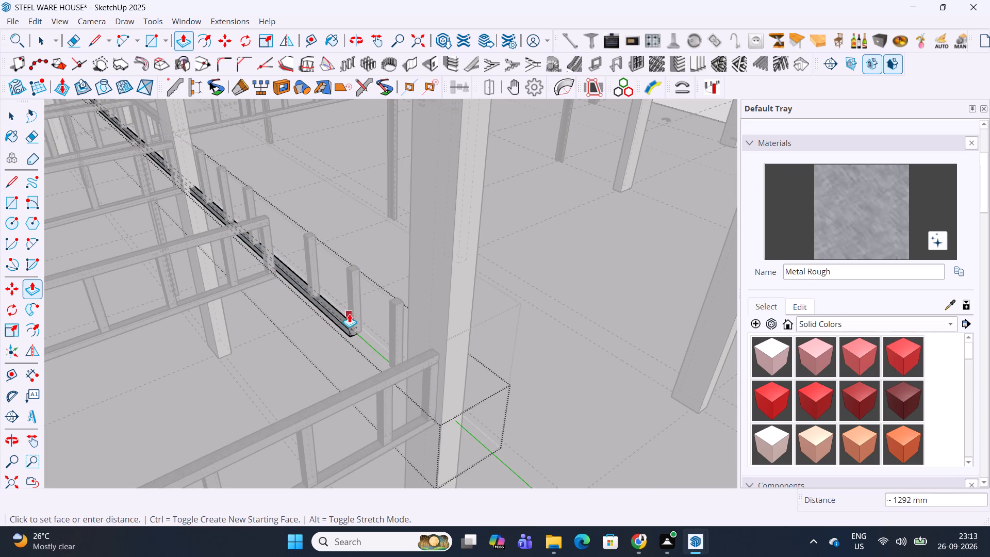
{"action": "scroll", "coordinate": [155, 134], "scroll_direction": "up", "scroll_amount": 7}
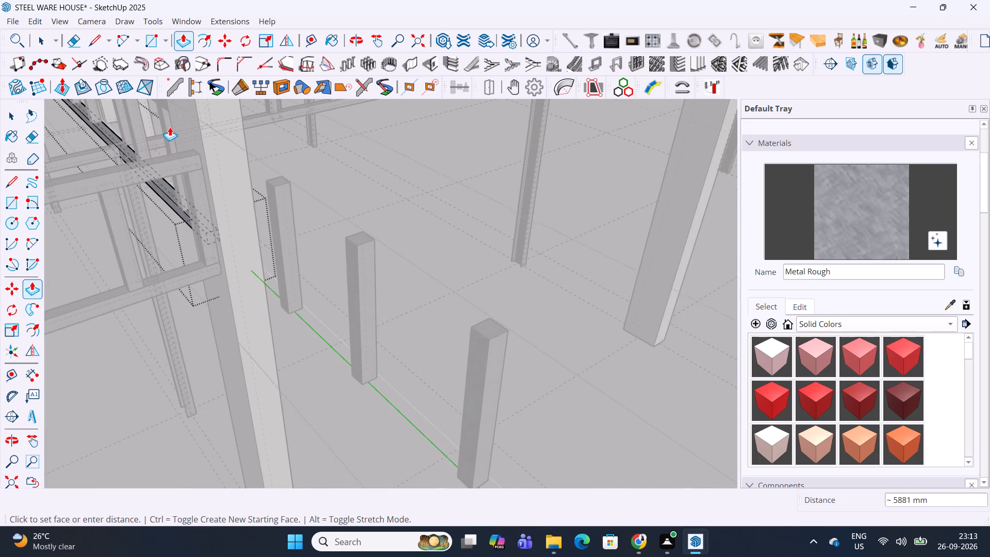
{"action": "left_click", "coordinate": [170, 127]}
Delete the six loose vertical web members left in the bay beyond the shortened chords.
{"action": "middle_click_drag", "start_coordinate": [207, 194], "coordinate": [422, 175]}
{"action": "scroll", "coordinate": [423, 178], "scroll_direction": "down", "scroll_amount": 2}
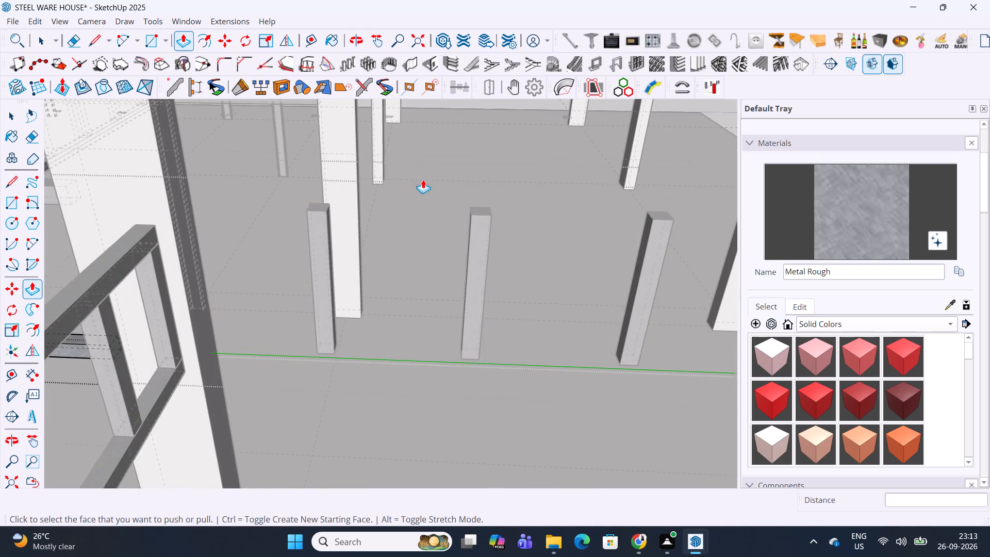
{"action": "scroll", "coordinate": [423, 179], "scroll_direction": "down", "scroll_amount": 4}
{"action": "scroll", "coordinate": [408, 220], "scroll_direction": "down", "scroll_amount": 1}
{"action": "middle_click_drag", "start_coordinate": [408, 208], "coordinate": [388, 283]}
{"action": "key", "text": "k"}
{"action": "scroll", "coordinate": [383, 308], "scroll_direction": "up", "scroll_amount": 4}
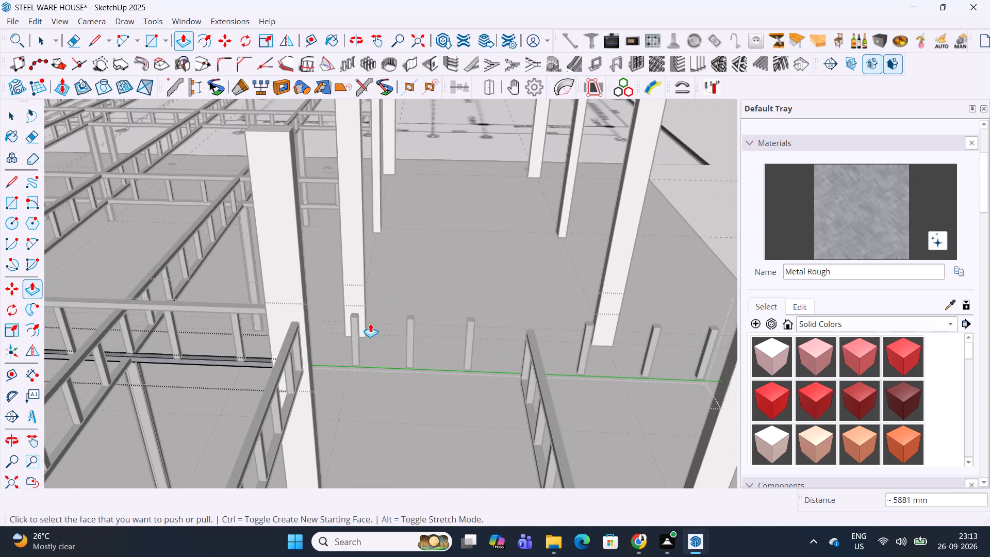
{"action": "key", "text": "space"}
{"action": "key", "text": "Escape"}
{"action": "left_click", "coordinate": [355, 325]}
{"action": "scroll", "coordinate": [369, 323], "scroll_direction": "down", "scroll_amount": 5}
{"action": "left_click_drag", "start_coordinate": [591, 304], "coordinate": [443, 343]}
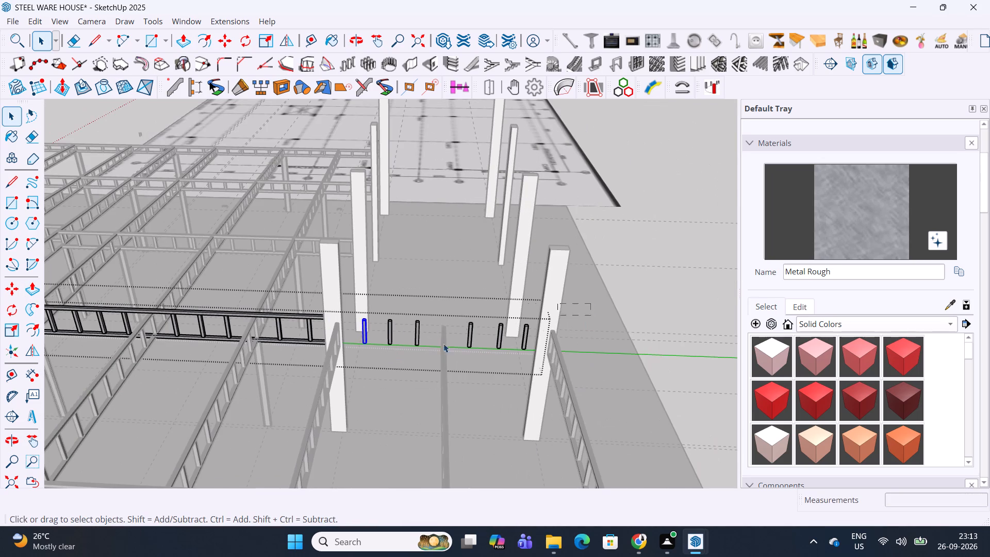
{"action": "left_click_drag", "start_coordinate": [443, 343], "coordinate": [322, 371]}
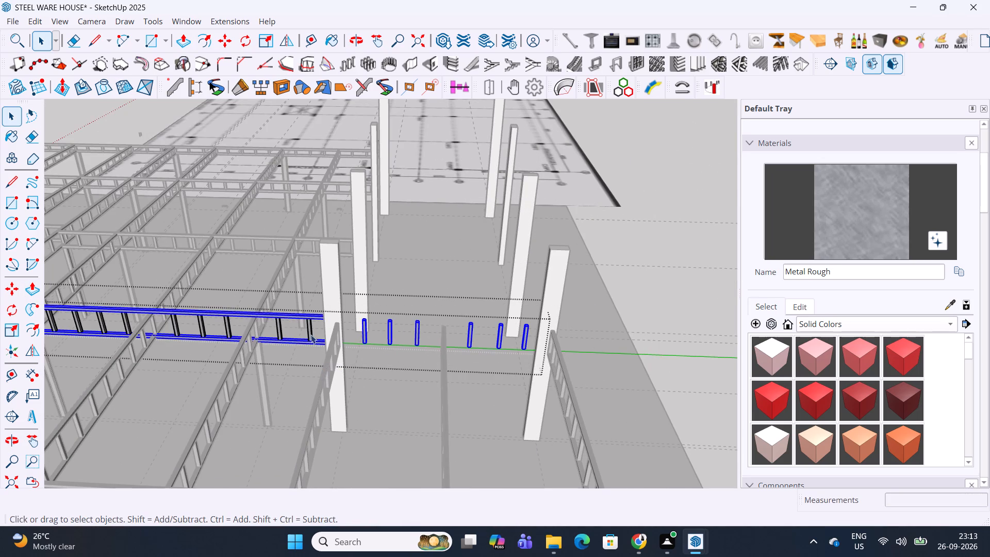
{"action": "left_click", "coordinate": [312, 318], "text": "shift"}
{"action": "left_click", "coordinate": [316, 343], "text": "shift"}
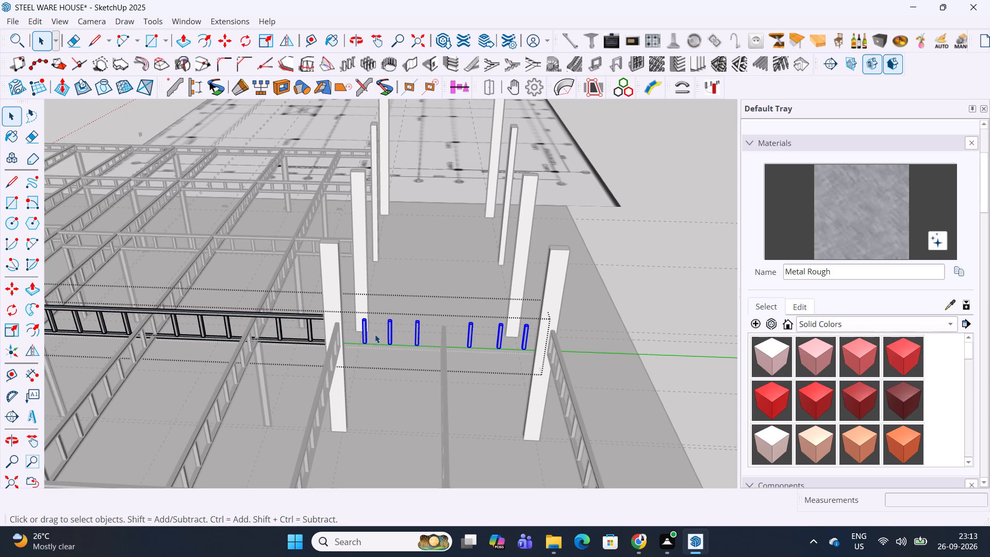
{"action": "key", "text": "Delete"}
Inside the perimeter edge truss, move the vertical web member beside the copied cross truss sideways to line up with the cross truss's end.
{"action": "middle_click_drag", "start_coordinate": [331, 342], "coordinate": [494, 306]}
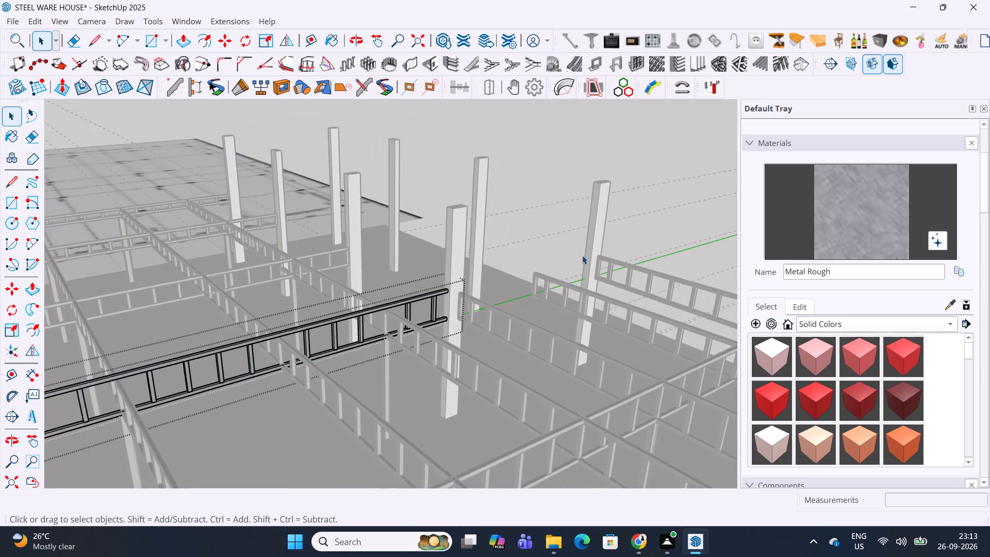
{"action": "scroll", "coordinate": [584, 247], "scroll_direction": "down", "scroll_amount": 6}
{"action": "middle_click_drag", "start_coordinate": [329, 315], "coordinate": [532, 256], "text": "shift"}
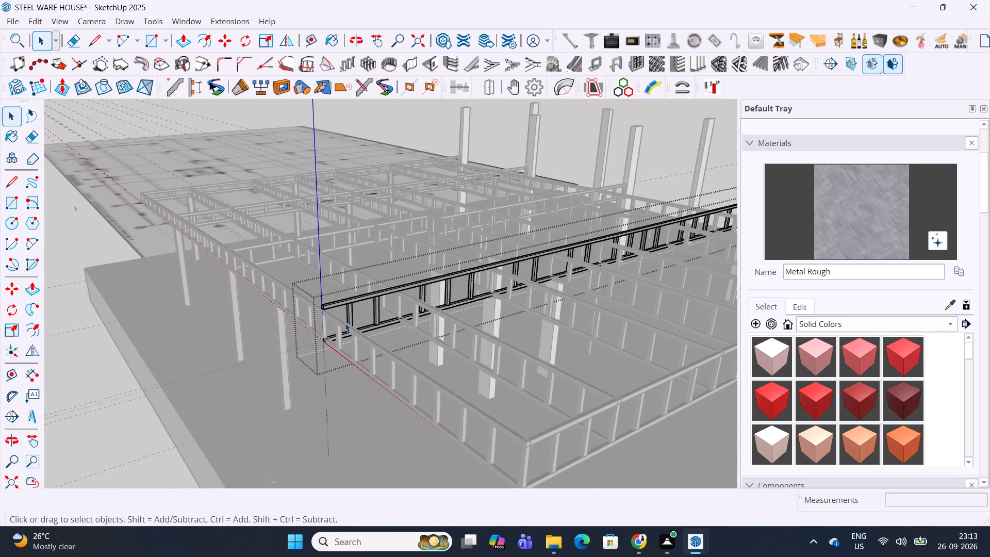
{"action": "scroll", "coordinate": [331, 330], "scroll_direction": "up", "scroll_amount": 9}
{"action": "middle_click_drag", "start_coordinate": [322, 332], "coordinate": [486, 333]}
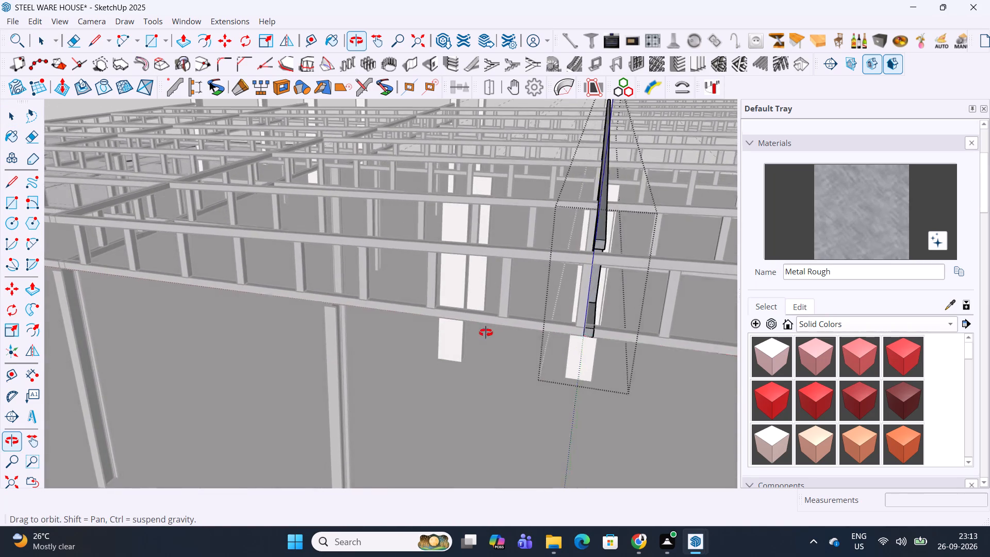
{"action": "middle_click_drag", "start_coordinate": [486, 333], "coordinate": [486, 335]}
{"action": "scroll", "coordinate": [596, 317], "scroll_direction": "up", "scroll_amount": 5}
{"action": "middle_click_drag", "start_coordinate": [602, 314], "coordinate": [564, 317], "text": "shift"}
{"action": "scroll", "coordinate": [484, 296], "scroll_direction": "down", "scroll_amount": 3}
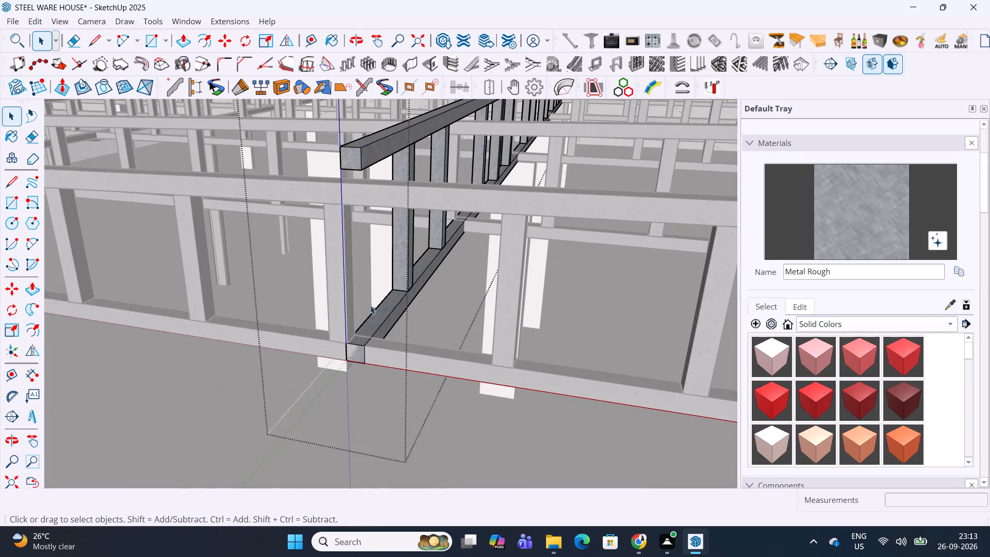
{"action": "middle_click_drag", "start_coordinate": [370, 305], "coordinate": [423, 310]}
{"action": "middle_click_drag", "start_coordinate": [522, 333], "coordinate": [403, 377]}
{"action": "middle_click_drag", "start_coordinate": [405, 358], "coordinate": [423, 357]}
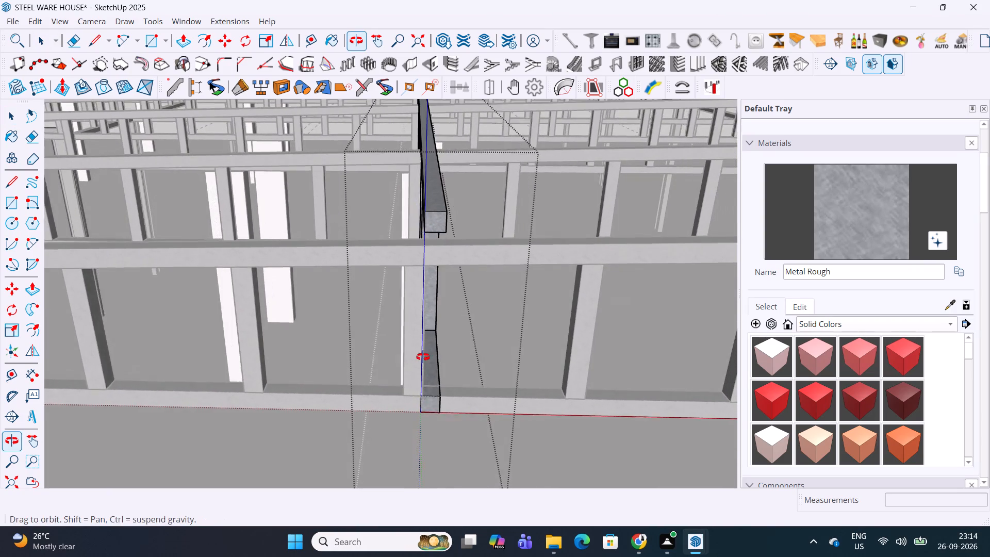
{"action": "middle_click_drag", "start_coordinate": [423, 357], "coordinate": [427, 355]}
{"action": "key", "text": "Escape"}
{"action": "triple_click", "coordinate": [416, 349]}
{"action": "scroll", "coordinate": [416, 359], "scroll_direction": "up", "scroll_amount": 4}
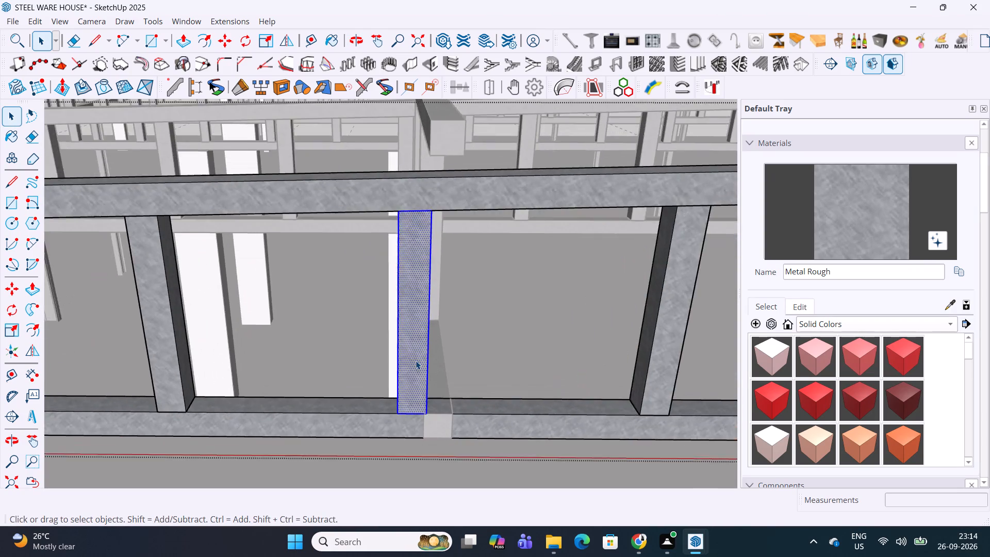
{"action": "scroll", "coordinate": [417, 369], "scroll_direction": "up", "scroll_amount": 2}
{"action": "key", "text": "m"}
{"action": "scroll", "coordinate": [429, 422], "scroll_direction": "up", "scroll_amount": 4}
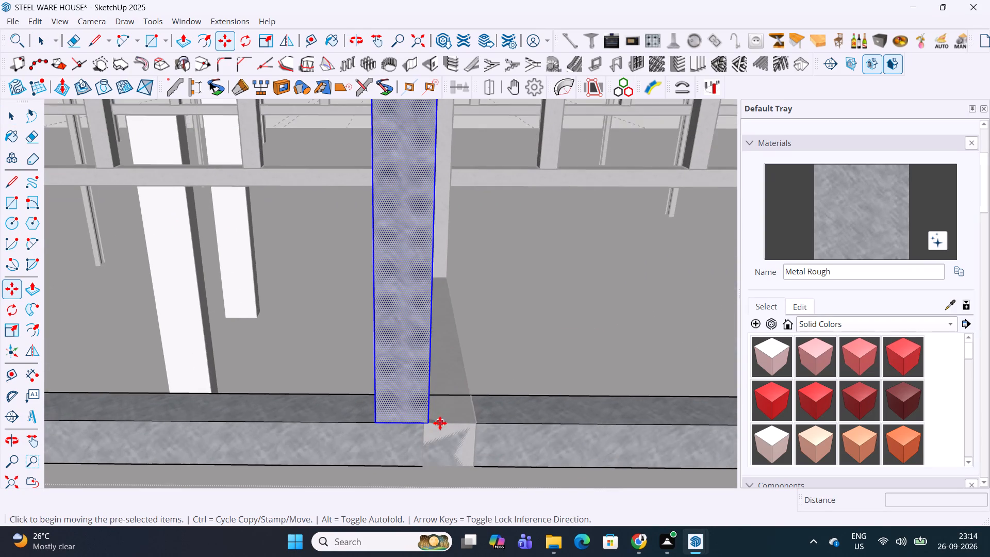
{"action": "scroll", "coordinate": [440, 423], "scroll_direction": "up", "scroll_amount": 4}
{"action": "left_click", "coordinate": [423, 424]}
{"action": "left_click", "coordinate": [490, 427]}
{"action": "scroll", "coordinate": [406, 366], "scroll_direction": "down", "scroll_amount": 4}
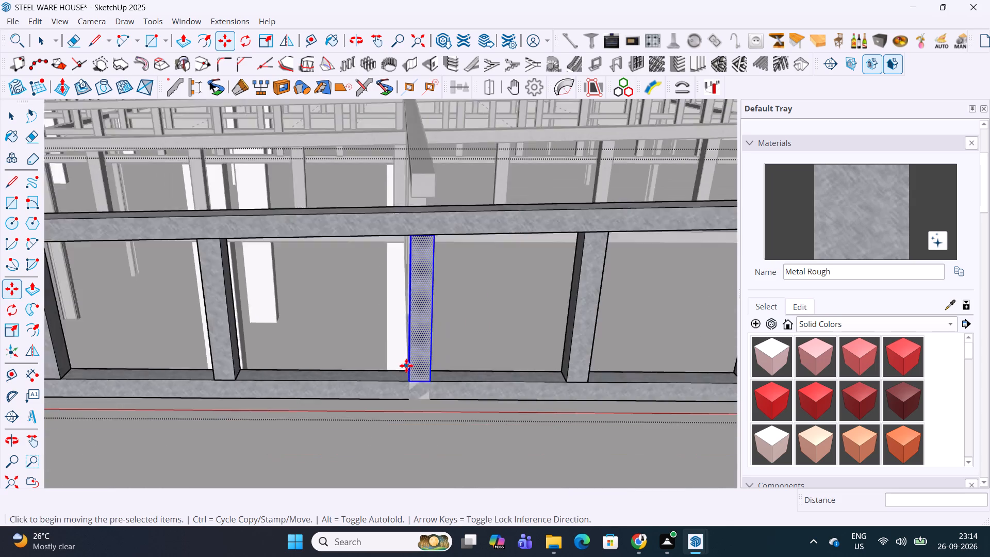
{"action": "scroll", "coordinate": [406, 366], "scroll_direction": "down", "scroll_amount": 8}
Inside the copied cross truss, lower the top chord about 139 mm to align with the edge truss's top chord.
{"action": "middle_click_drag", "start_coordinate": [451, 321], "coordinate": [433, 380]}
{"action": "middle_click_drag", "start_coordinate": [394, 396], "coordinate": [394, 347]}
{"action": "key", "text": "space"}
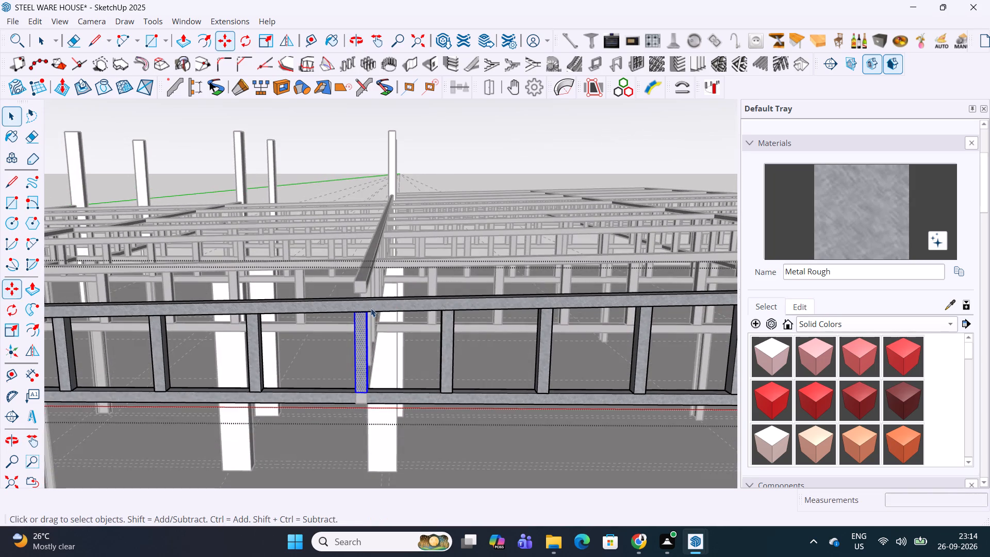
{"action": "key", "text": "Escape"}
{"action": "left_click", "coordinate": [362, 288]}
{"action": "scroll", "coordinate": [362, 288], "scroll_direction": "up", "scroll_amount": 4}
{"action": "triple_click", "coordinate": [362, 288]}
{"action": "scroll", "coordinate": [362, 288], "scroll_direction": "up", "scroll_amount": 3}
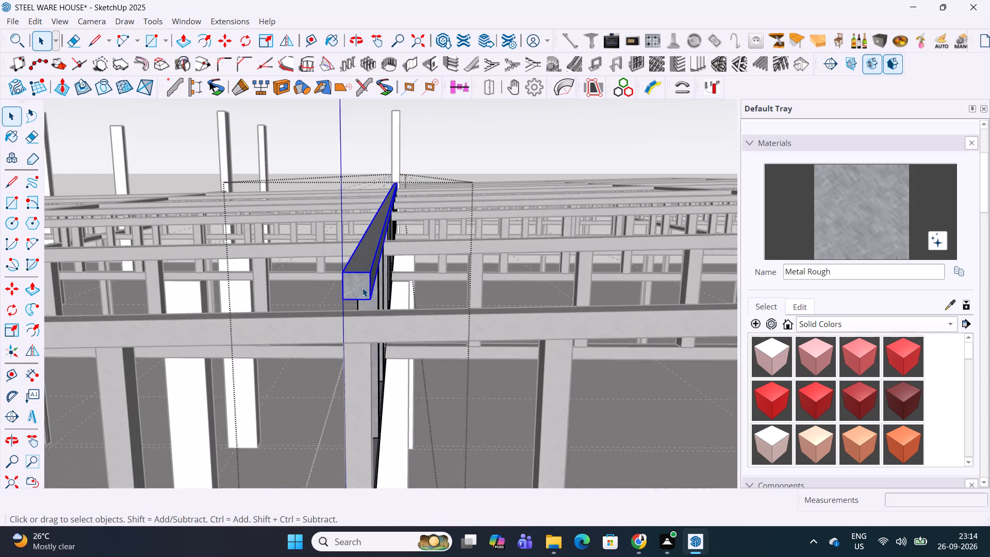
{"action": "scroll", "coordinate": [362, 288], "scroll_direction": "up", "scroll_amount": 5}
{"action": "key", "text": "m"}
{"action": "left_click", "coordinate": [373, 265]}
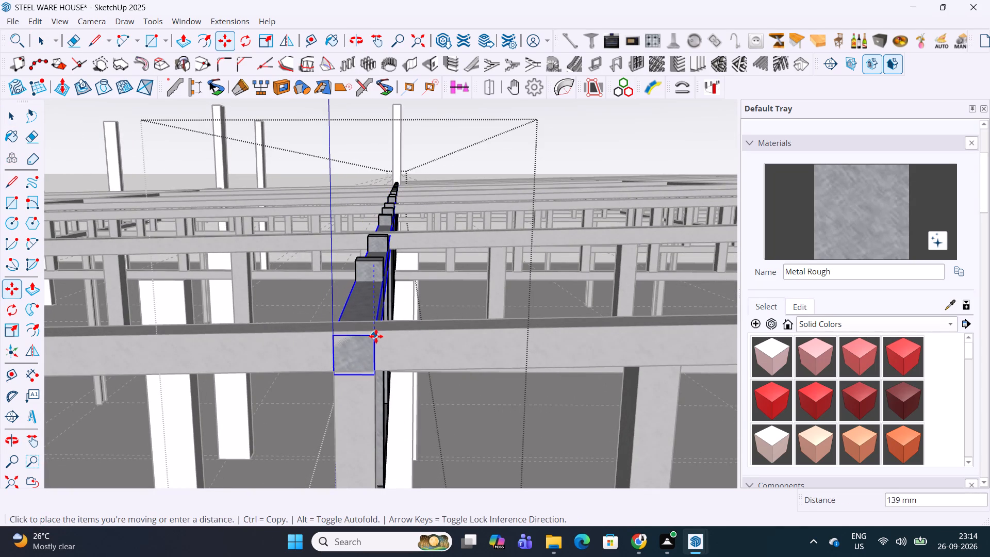
{"action": "left_click", "coordinate": [375, 333]}
Scale the cross truss's vertical web members down in height by a factor of about 0.82 to meet the lowered top chord.
{"action": "scroll", "coordinate": [403, 278], "scroll_direction": "down", "scroll_amount": 1}
{"action": "middle_click_drag", "start_coordinate": [390, 266], "coordinate": [402, 251]}
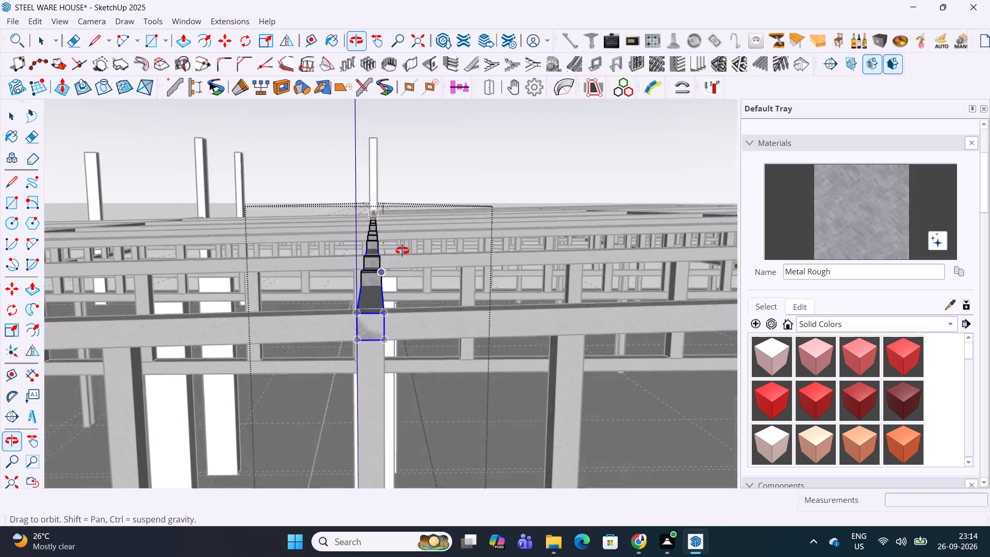
{"action": "middle_click_drag", "start_coordinate": [402, 251], "coordinate": [408, 243]}
{"action": "key", "text": "space"}
{"action": "left_click_drag", "start_coordinate": [406, 205], "coordinate": [335, 307]}
{"action": "left_click", "coordinate": [374, 325], "text": "shift"}
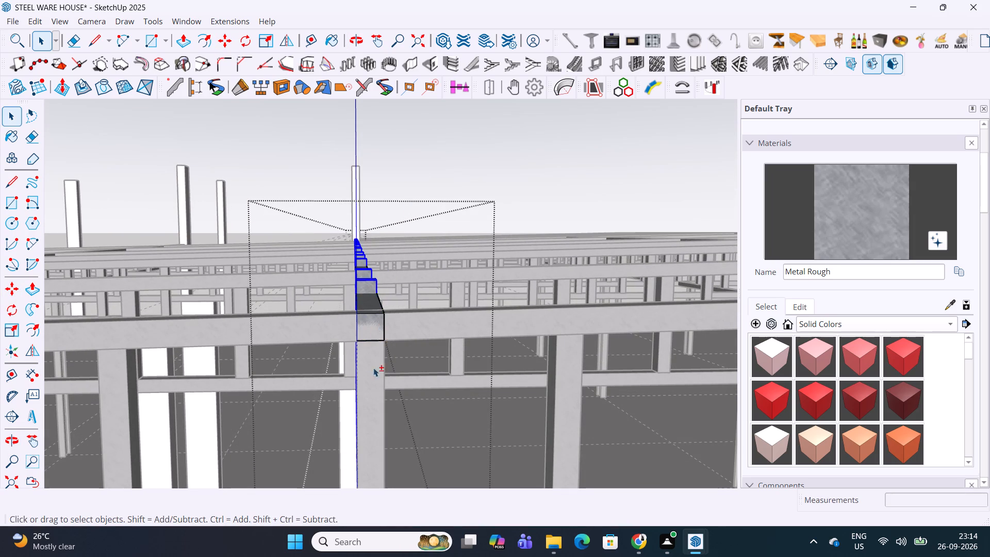
{"action": "scroll", "coordinate": [395, 368], "scroll_direction": "down", "scroll_amount": 5}
{"action": "scroll", "coordinate": [393, 392], "scroll_direction": "up", "scroll_amount": 9}
{"action": "left_click", "coordinate": [403, 381], "text": "shift"}
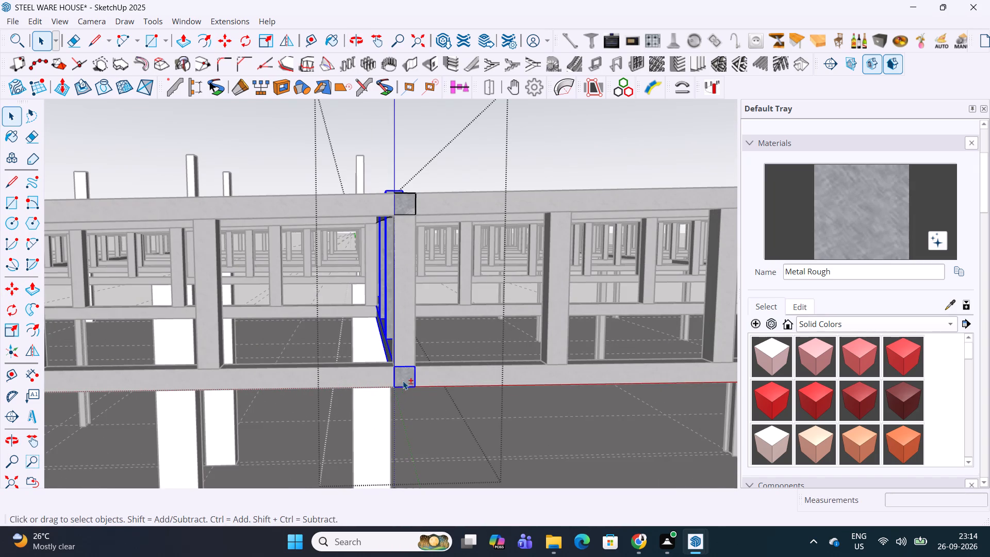
{"action": "scroll", "coordinate": [415, 340], "scroll_direction": "down", "scroll_amount": 3}
{"action": "middle_click_drag", "start_coordinate": [417, 321], "coordinate": [374, 450], "text": "shift"}
{"action": "key", "text": "s"}
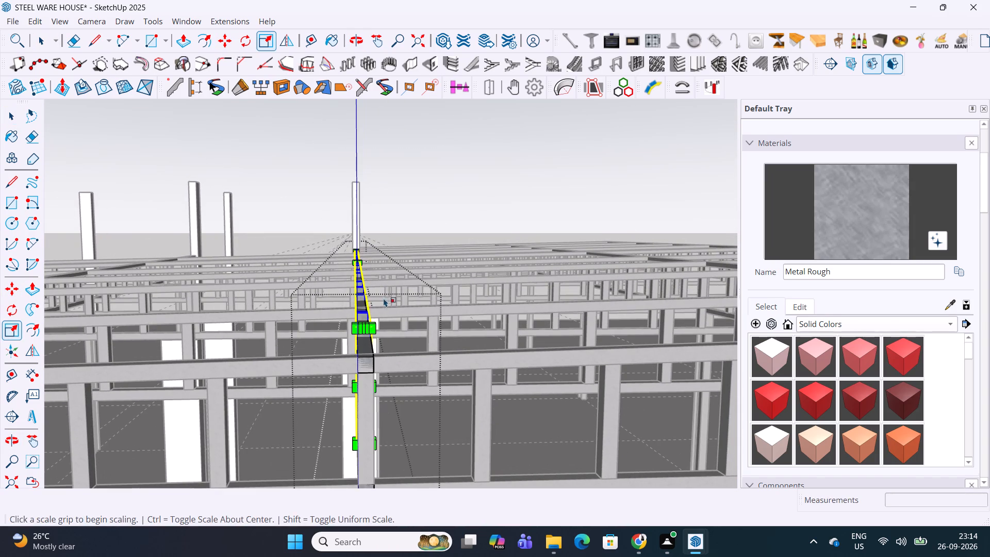
{"action": "middle_click_drag", "start_coordinate": [383, 296], "coordinate": [365, 370]}
{"action": "scroll", "coordinate": [321, 393], "scroll_direction": "up", "scroll_amount": 10}
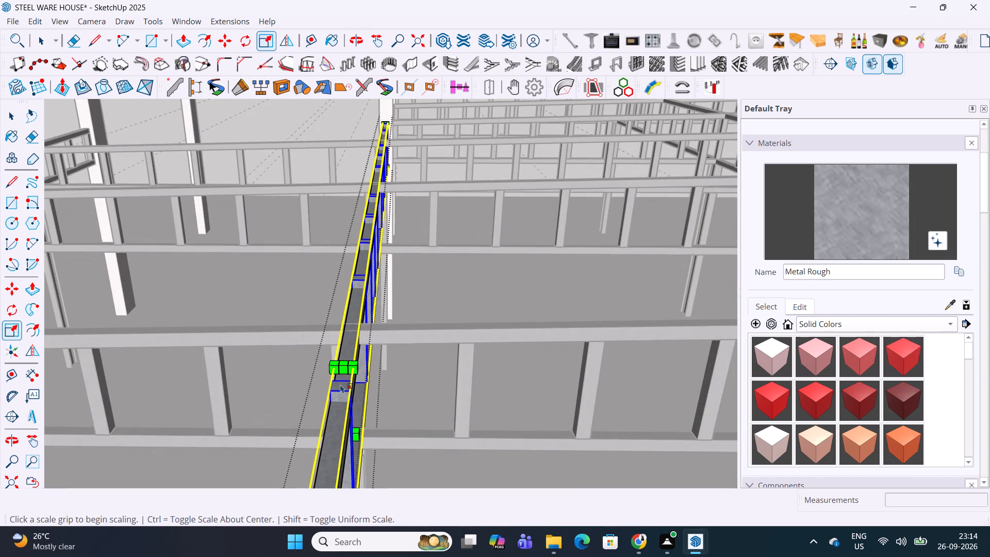
{"action": "left_click", "coordinate": [343, 367]}
{"action": "middle_click_drag", "start_coordinate": [343, 367], "coordinate": [166, 285]}
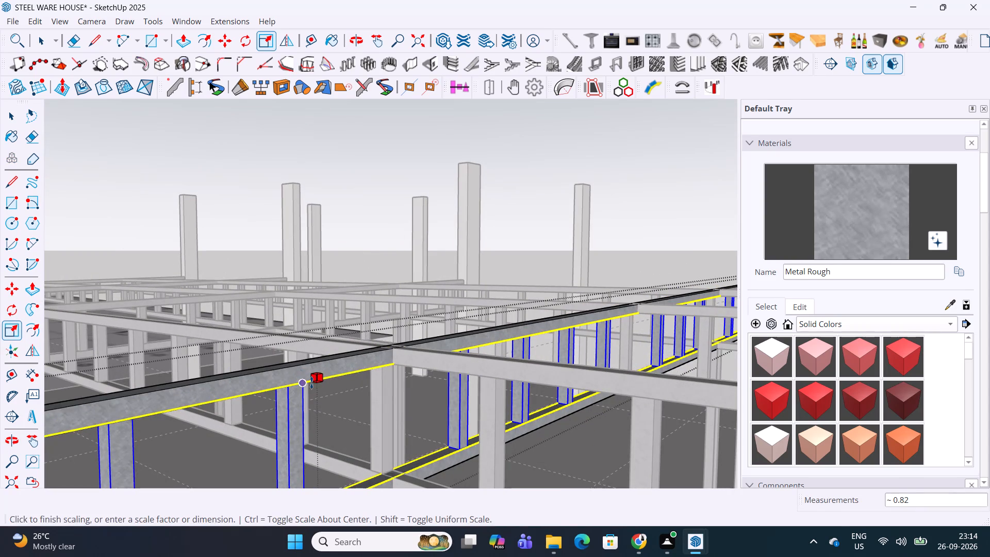
{"action": "left_click", "coordinate": [328, 381]}
{"action": "key", "text": "space"}
{"action": "key", "text": "Escape"}
Examine the roof truss frame from several sides, checking cross truss ends and columns that still lack a truss.
{"action": "scroll", "coordinate": [432, 334], "scroll_direction": "down", "scroll_amount": 5}
{"action": "middle_click_drag", "start_coordinate": [463, 322], "coordinate": [420, 344]}
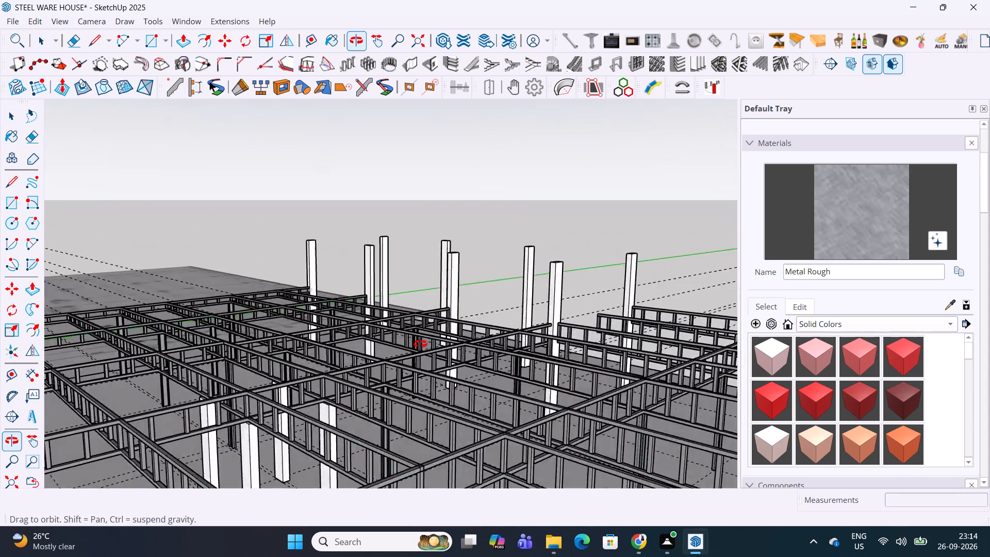
{"action": "middle_click_drag", "start_coordinate": [420, 344], "coordinate": [229, 339]}
{"action": "middle_click_drag", "start_coordinate": [233, 337], "coordinate": [249, 337], "text": "shift"}
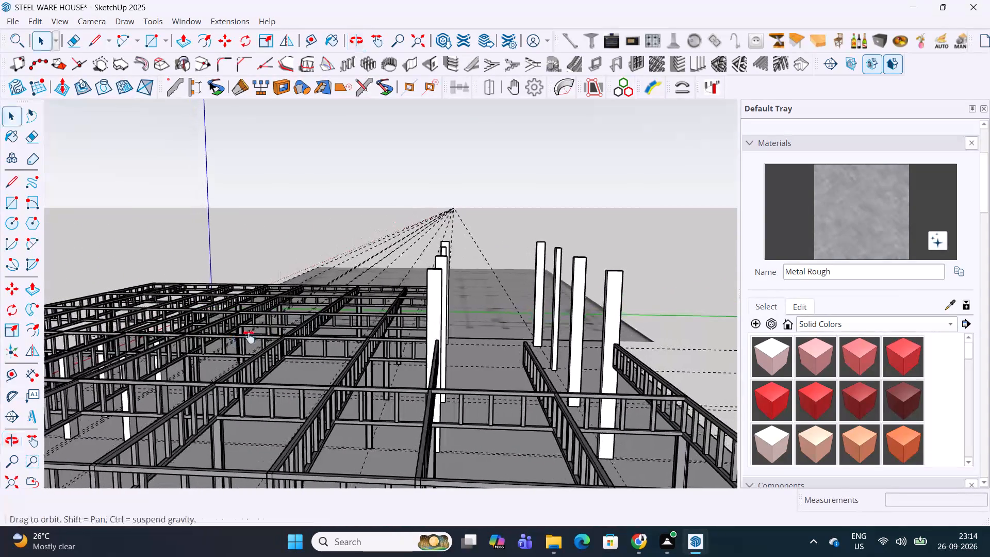
{"action": "middle_click_drag", "start_coordinate": [249, 337], "coordinate": [376, 326], "text": "shift"}
{"action": "middle_click_drag", "start_coordinate": [333, 341], "coordinate": [713, 348]}
{"action": "middle_click_drag", "start_coordinate": [658, 352], "coordinate": [483, 332], "text": "shift"}
{"action": "scroll", "coordinate": [434, 336], "scroll_direction": "up", "scroll_amount": 11}
{"action": "scroll", "coordinate": [419, 353], "scroll_direction": "down", "scroll_amount": 4}
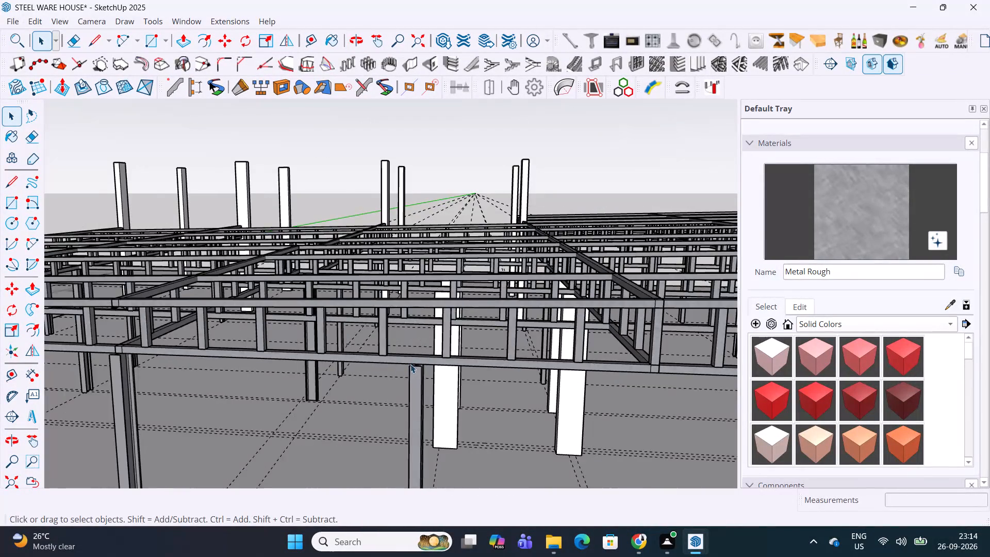
{"action": "middle_click_drag", "start_coordinate": [410, 365], "coordinate": [430, 365]}
{"action": "middle_click", "coordinate": [430, 365]}
{"action": "scroll", "coordinate": [427, 360], "scroll_direction": "up", "scroll_amount": 4}
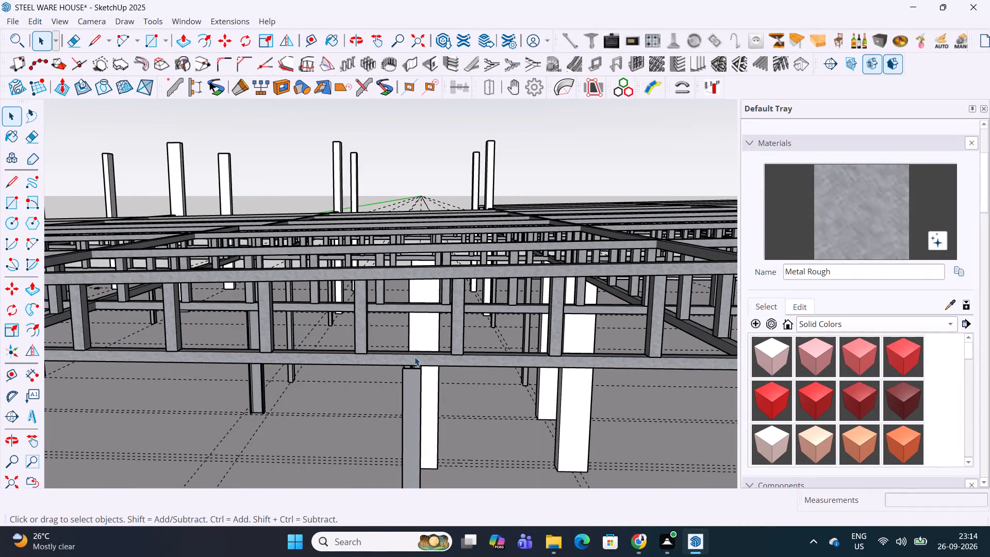
{"action": "scroll", "coordinate": [415, 357], "scroll_direction": "down", "scroll_amount": 5}
{"action": "scroll", "coordinate": [447, 301], "scroll_direction": "down", "scroll_amount": 4}
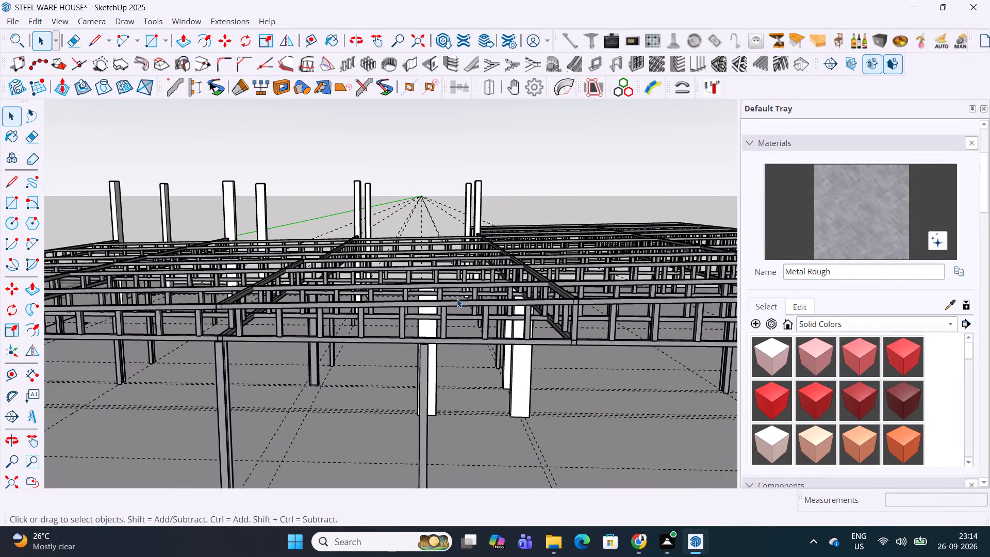
{"action": "scroll", "coordinate": [457, 299], "scroll_direction": "down", "scroll_amount": 2}
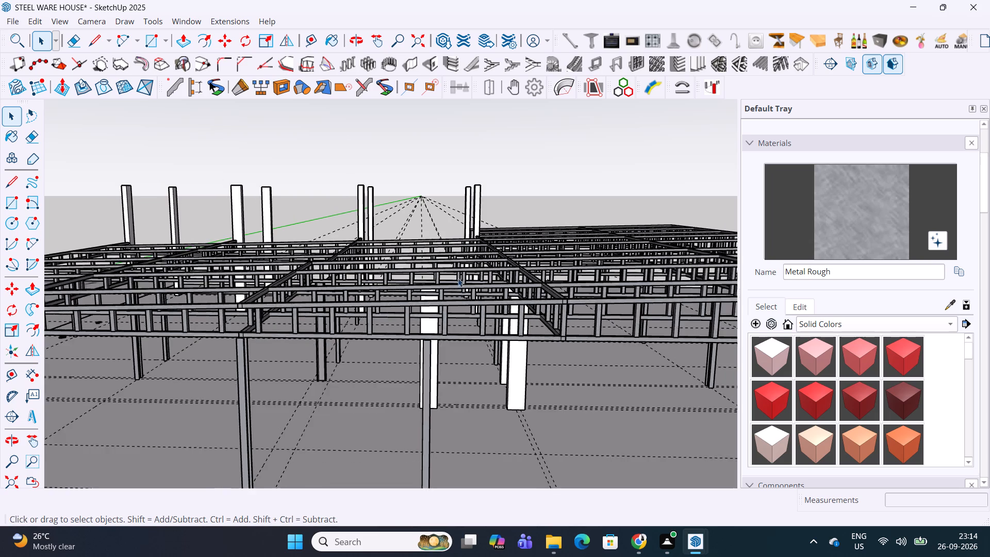
{"action": "scroll", "coordinate": [458, 278], "scroll_direction": "down", "scroll_amount": 2}
{"action": "middle_click_drag", "start_coordinate": [460, 274], "coordinate": [404, 327]}
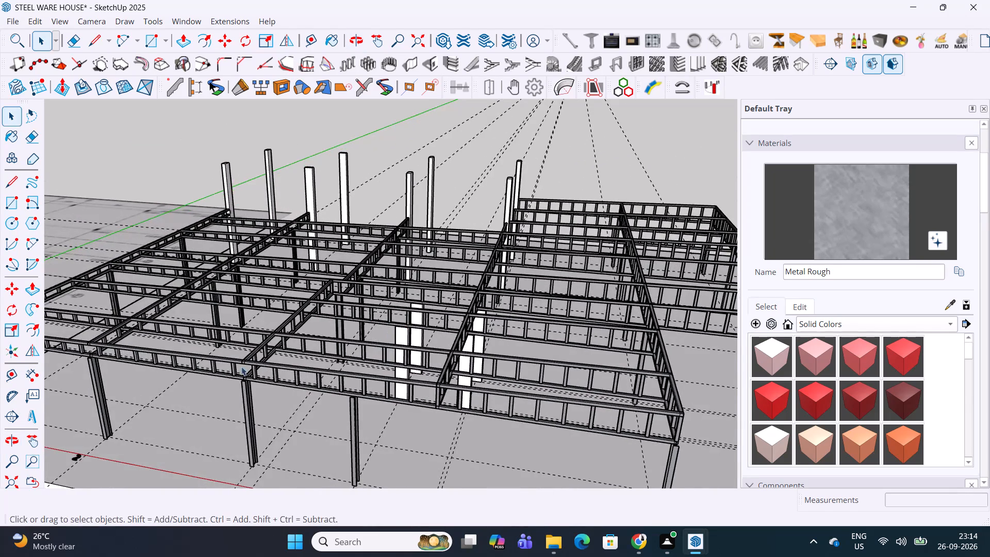
Inside the cross truss above the outer column, move the last vertical web member to the bottom chord's end at the edge truss.
{"action": "scroll", "coordinate": [241, 367], "scroll_direction": "up", "scroll_amount": 10}
{"action": "middle_click_drag", "start_coordinate": [254, 392], "coordinate": [296, 376]}
{"action": "middle_click_drag", "start_coordinate": [563, 379], "coordinate": [447, 400], "text": "shift"}
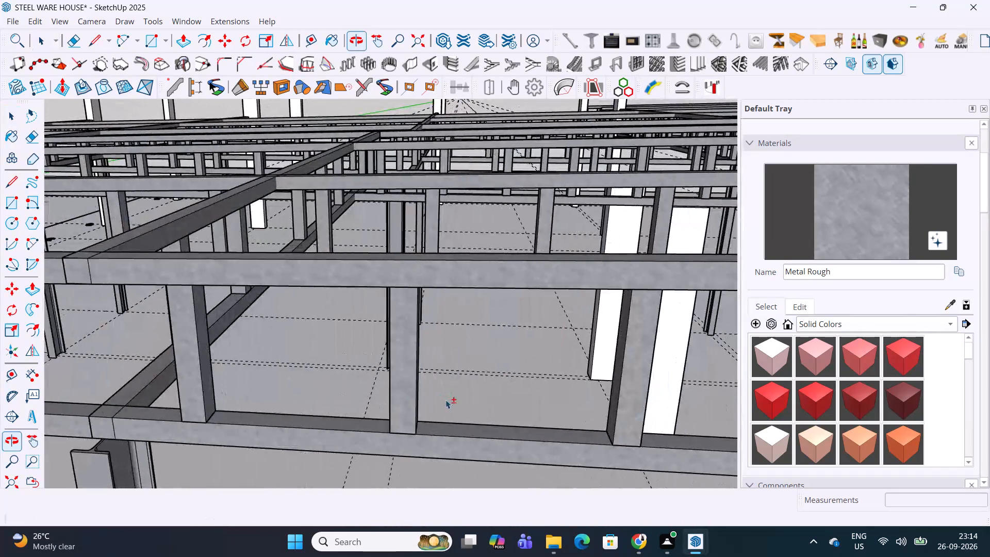
{"action": "middle_click_drag", "start_coordinate": [359, 405], "coordinate": [411, 400]}
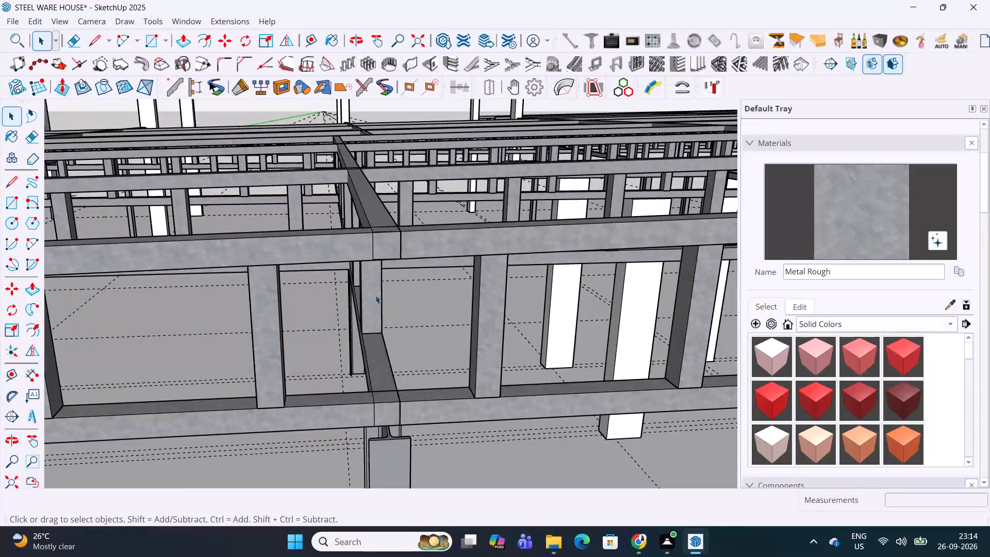
{"action": "triple_click", "coordinate": [375, 295]}
{"action": "key", "text": "m"}
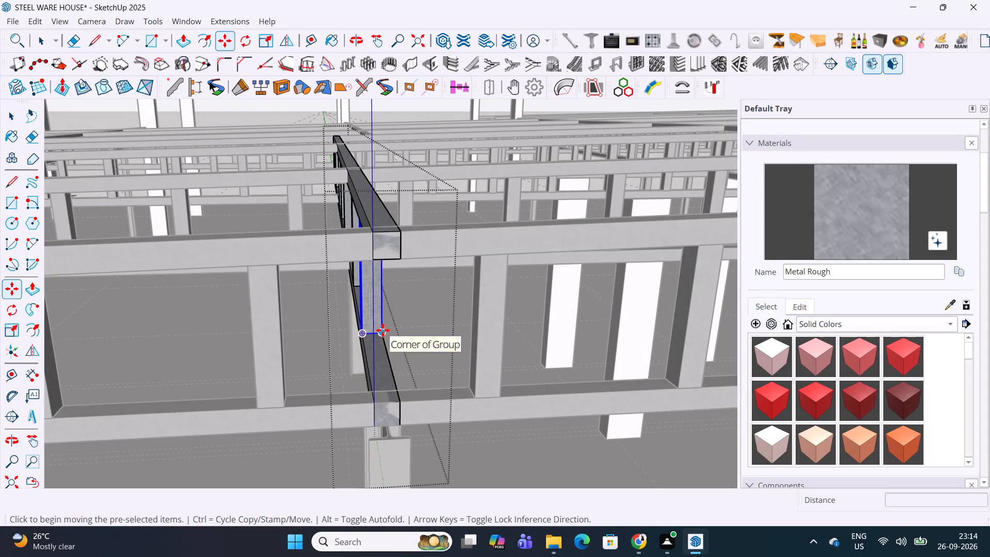
{"action": "left_click", "coordinate": [383, 330]}
{"action": "left_click", "coordinate": [405, 401]}
{"action": "key", "text": "space"}
{"action": "key", "text": "Escape"}
Copy the cross truss about 2393 mm along the edge truss so its end sits over the column lacking a truss.
{"action": "scroll", "coordinate": [348, 353], "scroll_direction": "down", "scroll_amount": 7}
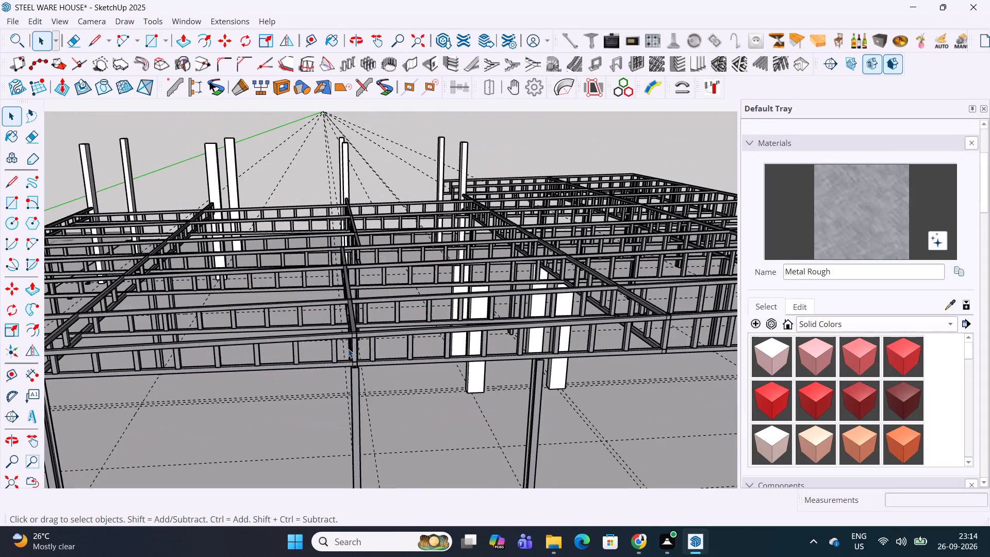
{"action": "scroll", "coordinate": [404, 333], "scroll_direction": "down", "scroll_amount": 1}
{"action": "middle_click_drag", "start_coordinate": [500, 333], "coordinate": [381, 338], "text": "shift"}
{"action": "middle_click_drag", "start_coordinate": [371, 340], "coordinate": [374, 332]}
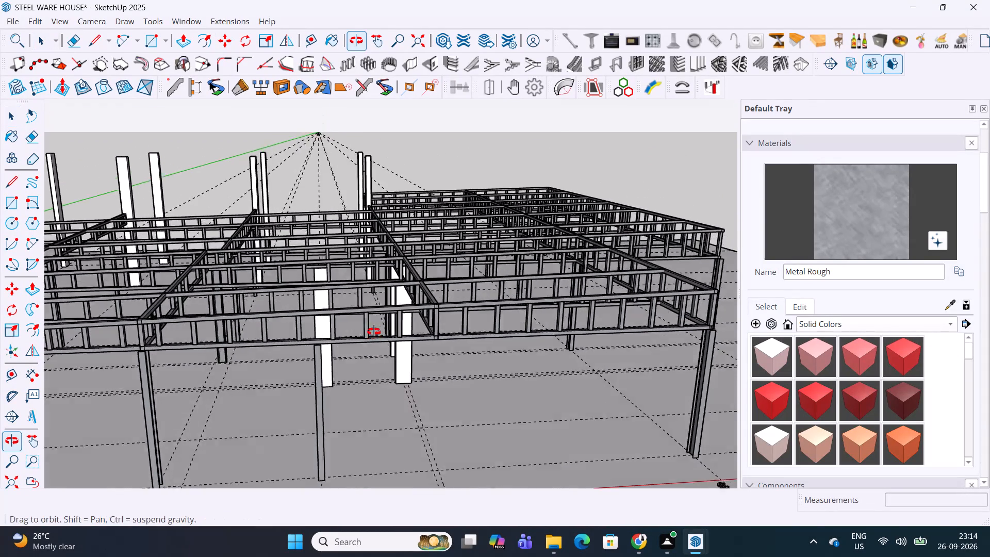
{"action": "middle_click_drag", "start_coordinate": [374, 332], "coordinate": [393, 349]}
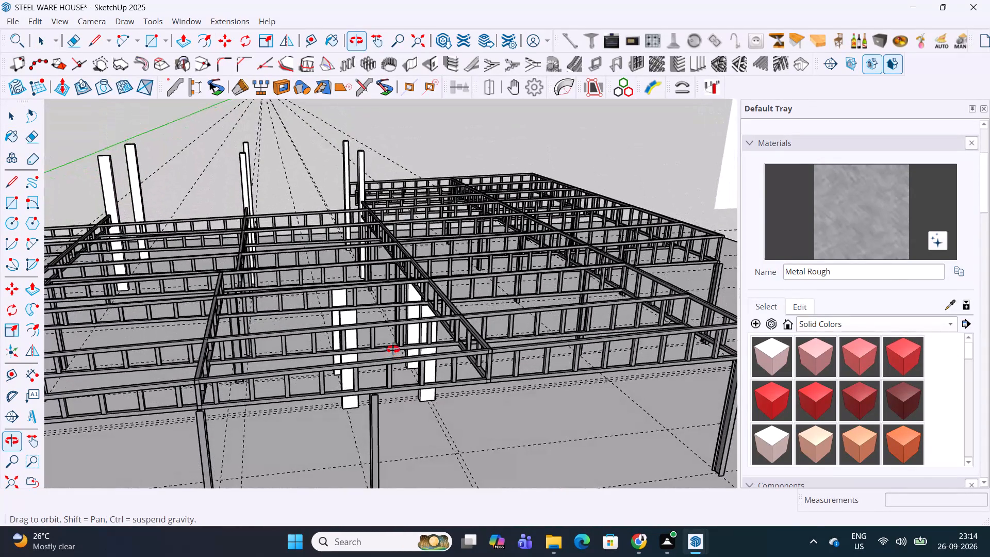
{"action": "middle_click_drag", "start_coordinate": [393, 349], "coordinate": [377, 341]}
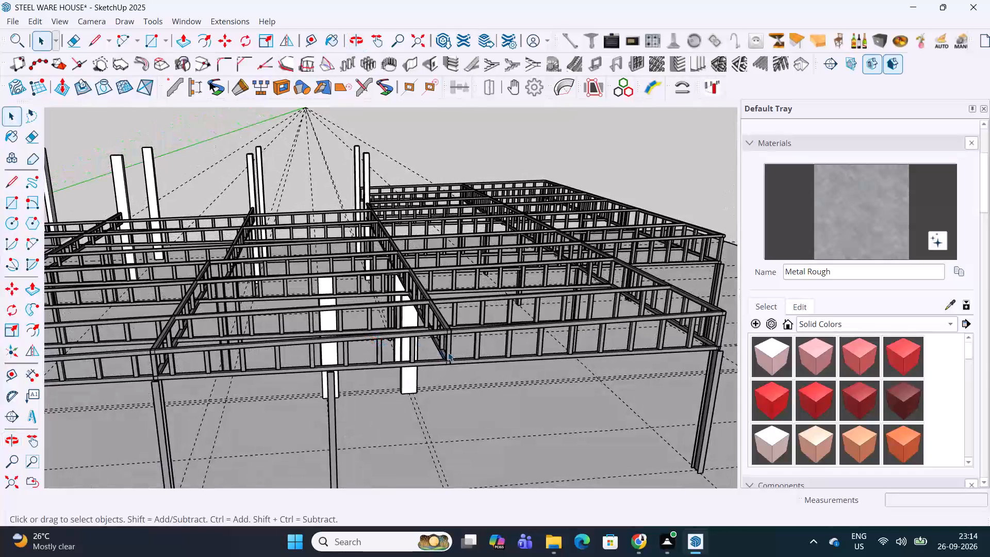
{"action": "scroll", "coordinate": [448, 352], "scroll_direction": "up", "scroll_amount": 4}
{"action": "left_click", "coordinate": [449, 352]}
{"action": "scroll", "coordinate": [449, 354], "scroll_direction": "up", "scroll_amount": 4}
{"action": "triple_click", "coordinate": [448, 346]}
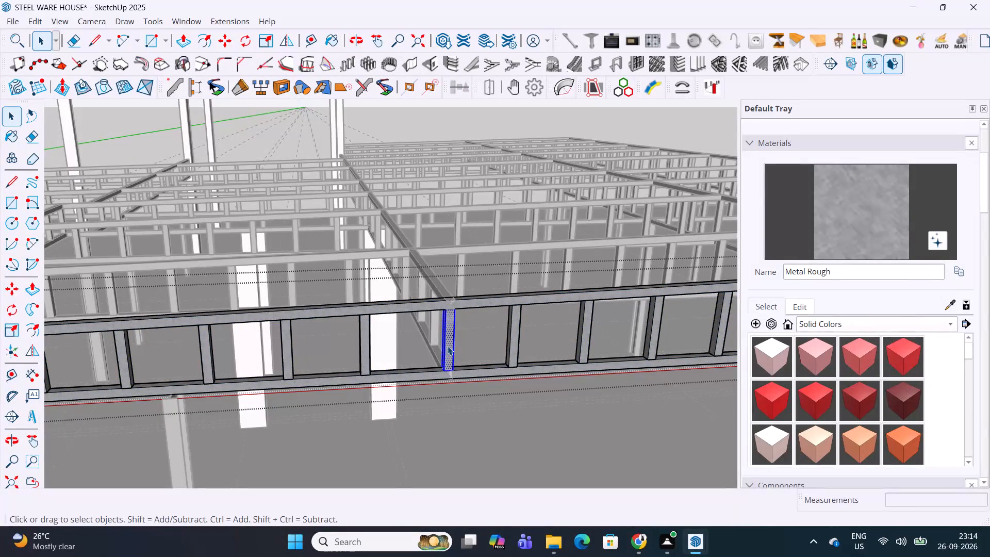
{"action": "key", "text": "Escape"}
{"action": "left_click", "coordinate": [441, 293]}
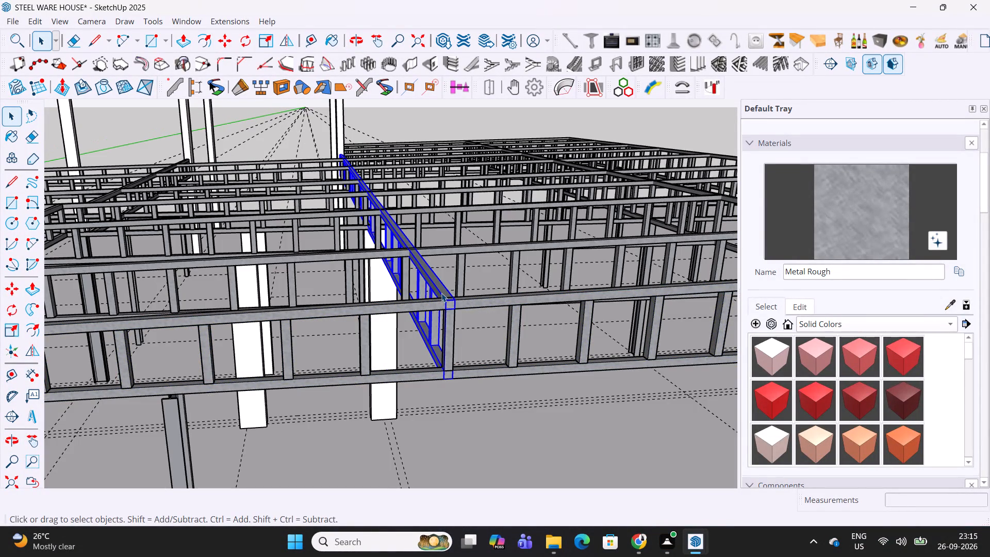
{"action": "key", "text": "m"}
{"action": "left_click", "coordinate": [455, 382]}
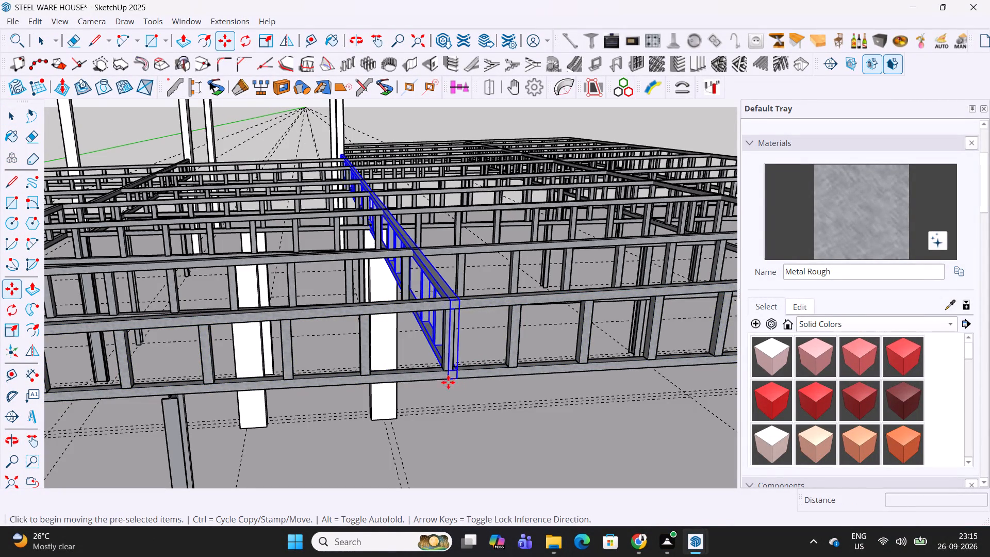
{"action": "scroll", "coordinate": [173, 392], "scroll_direction": "up", "scroll_amount": 15}
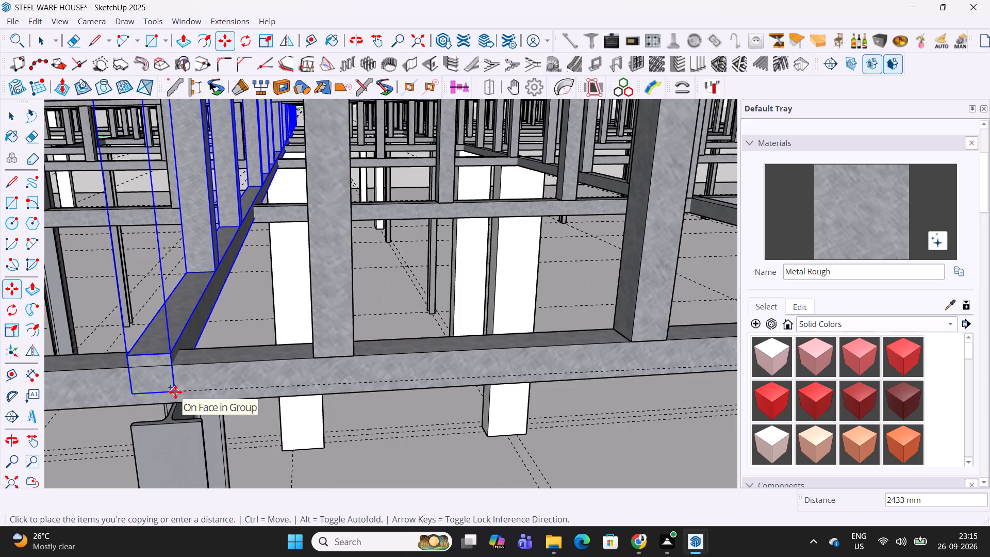
{"action": "scroll", "coordinate": [175, 392], "scroll_direction": "up", "scroll_amount": 9}
{"action": "middle_click_drag", "start_coordinate": [191, 402], "coordinate": [234, 376]}
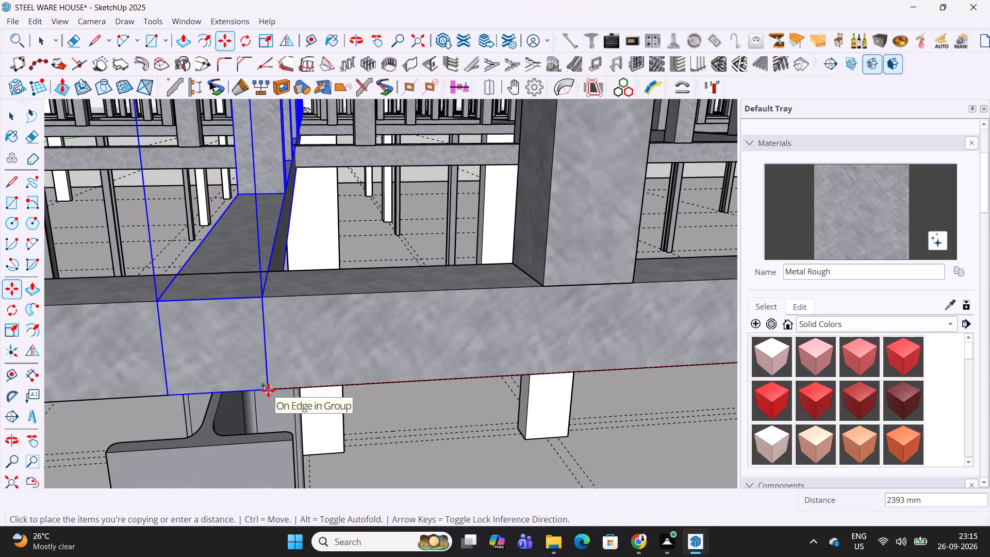
{"action": "left_click", "coordinate": [268, 390]}
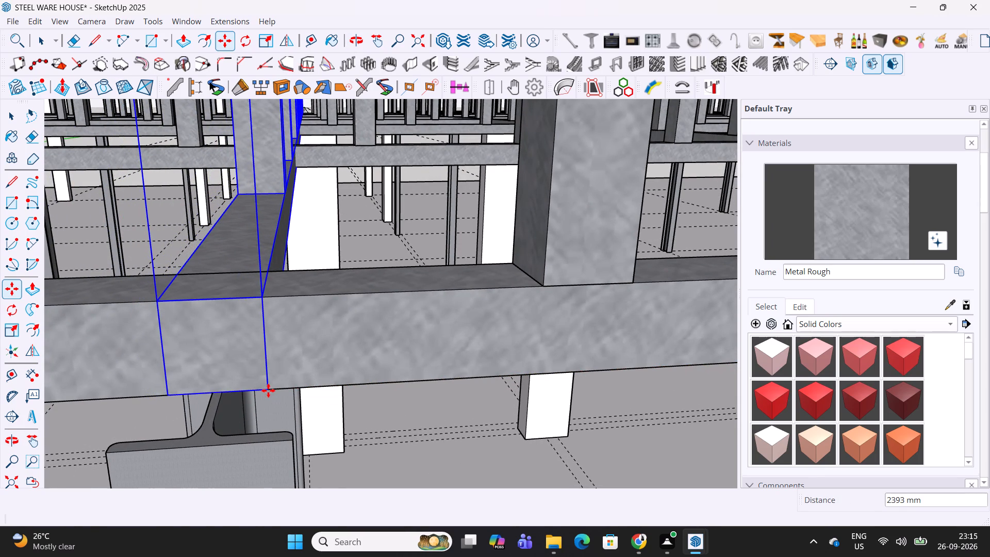
Inside the copied cross truss, lower the top chord to align with the edge truss's top chord.
{"action": "scroll", "coordinate": [304, 341], "scroll_direction": "down", "scroll_amount": 5}
{"action": "middle_click_drag", "start_coordinate": [292, 357], "coordinate": [315, 324]}
{"action": "scroll", "coordinate": [315, 324], "scroll_direction": "down", "scroll_amount": 12}
{"action": "middle_click_drag", "start_coordinate": [316, 303], "coordinate": [313, 313]}
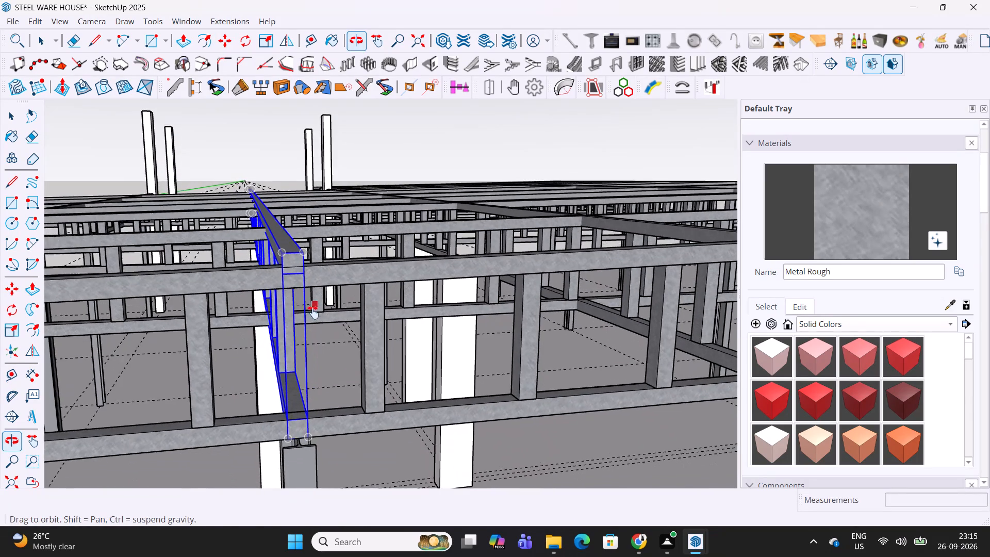
{"action": "middle_click_drag", "start_coordinate": [313, 313], "coordinate": [313, 311]}
{"action": "key", "text": "space"}
{"action": "triple_click", "coordinate": [293, 254]}
{"action": "scroll", "coordinate": [293, 254], "scroll_direction": "up", "scroll_amount": 4}
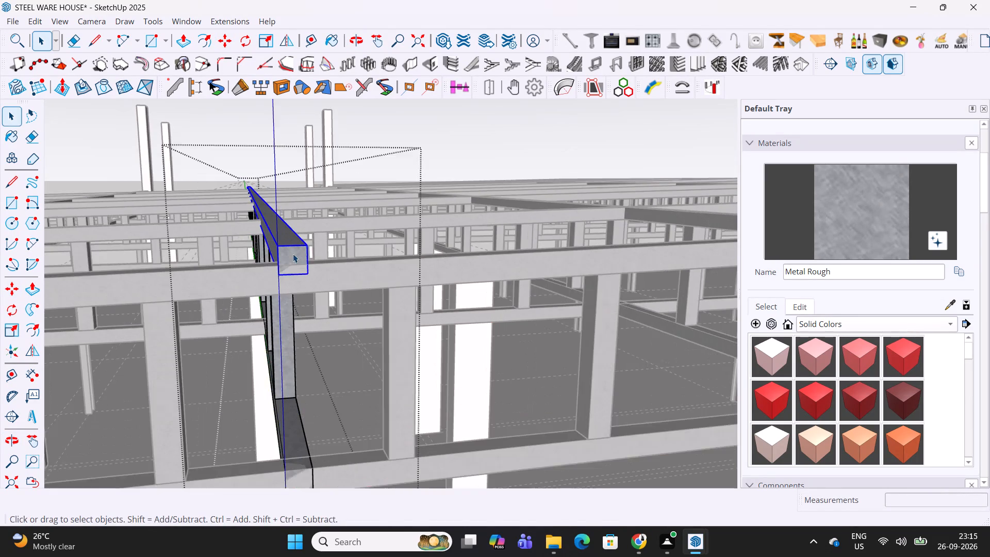
{"action": "key", "text": "m"}
{"action": "left_click", "coordinate": [309, 247]}
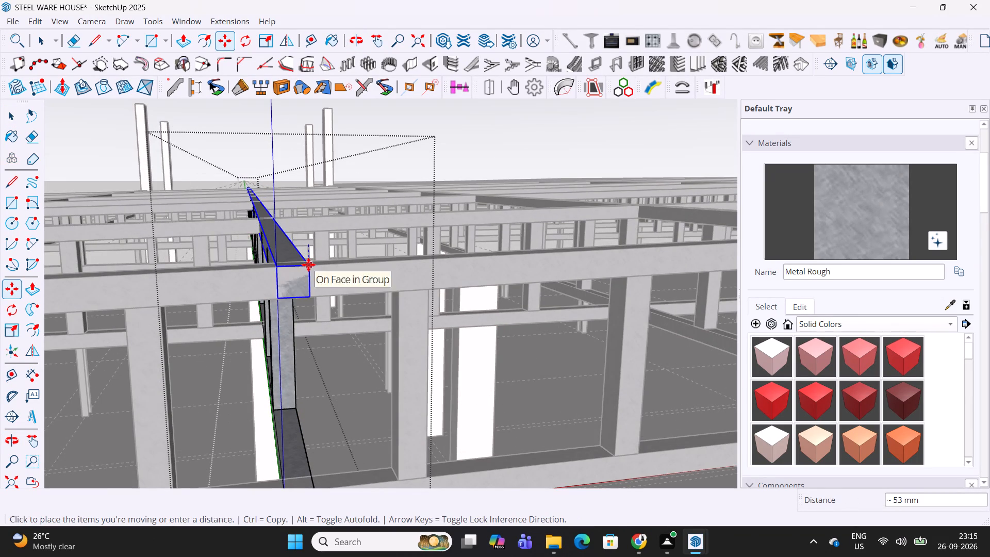
{"action": "left_click", "coordinate": [308, 267]}
Copy the cross truss's last vertical web member about 620 mm to the bottom chord's end at the edge truss.
{"action": "scroll", "coordinate": [308, 267], "scroll_direction": "down", "scroll_amount": 3}
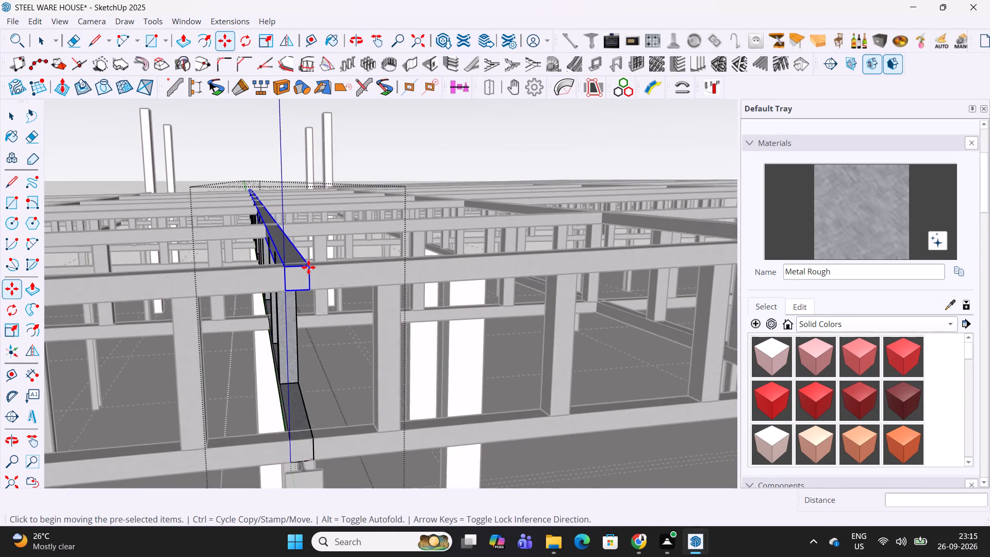
{"action": "scroll", "coordinate": [308, 267], "scroll_direction": "down", "scroll_amount": 2}
{"action": "middle_click", "coordinate": [304, 295]}
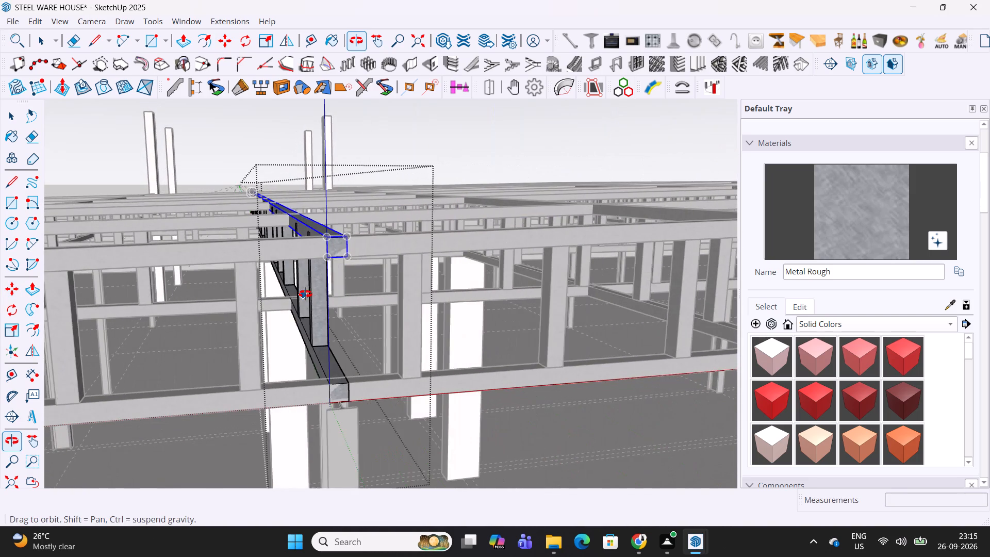
{"action": "key", "text": "space"}
{"action": "left_click", "coordinate": [298, 296]}
{"action": "key", "text": "m"}
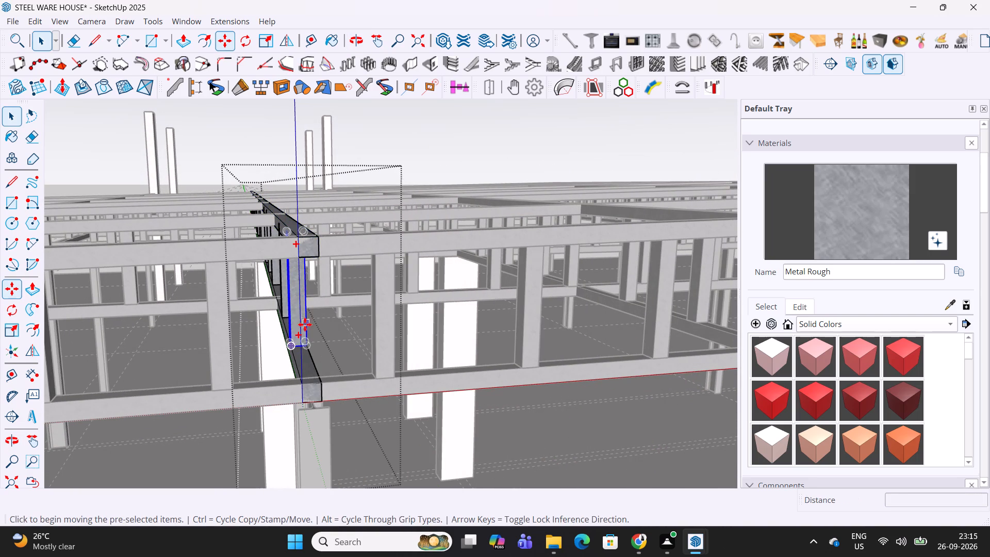
{"action": "left_click", "coordinate": [306, 343]}
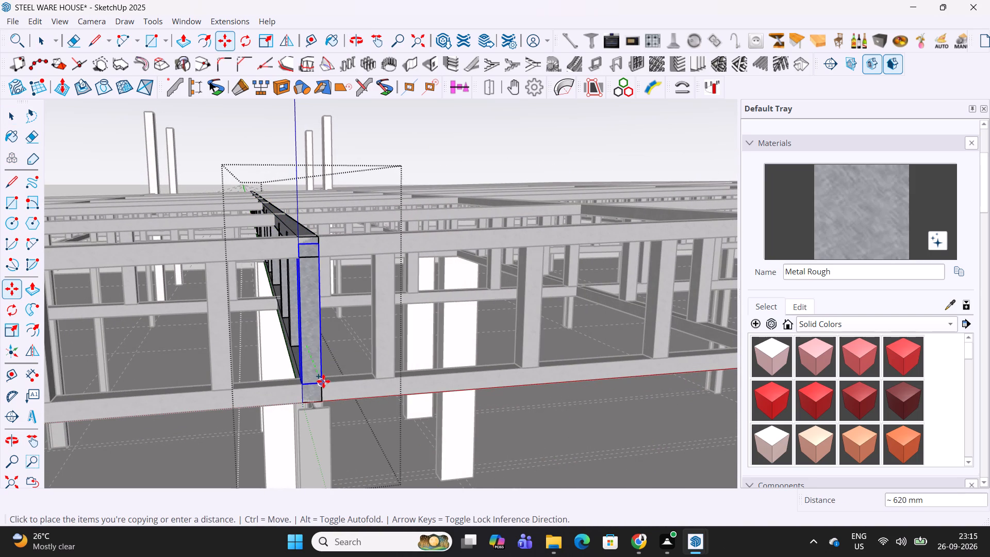
{"action": "left_click", "coordinate": [323, 381]}
Scale all the cross truss's vertical web members down in height by a factor of about 0.88 to meet the lowered top chord.
{"action": "middle_click_drag", "start_coordinate": [328, 348], "coordinate": [326, 331]}
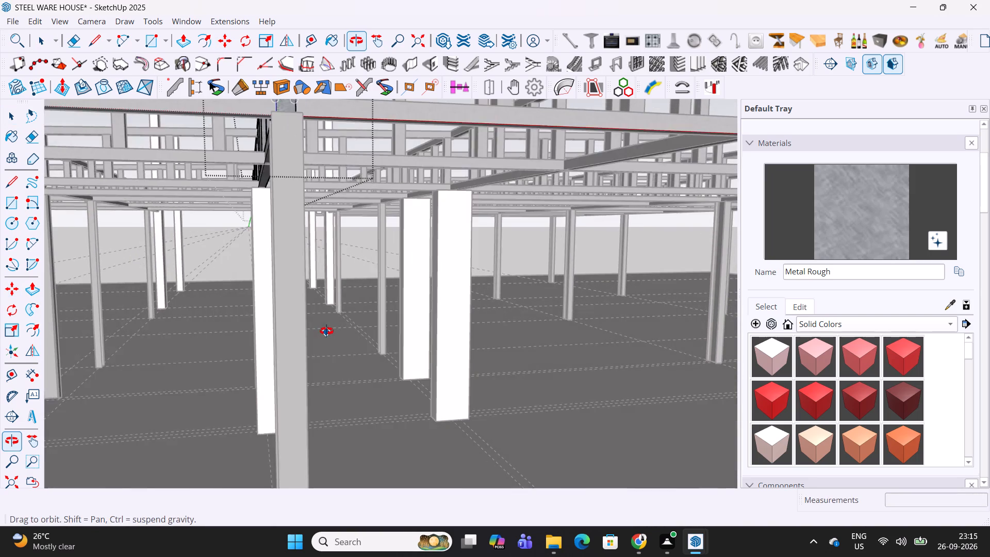
{"action": "middle_click_drag", "start_coordinate": [326, 331], "coordinate": [325, 343]}
{"action": "key", "text": "space"}
{"action": "left_click_drag", "start_coordinate": [290, 193], "coordinate": [202, 303]}
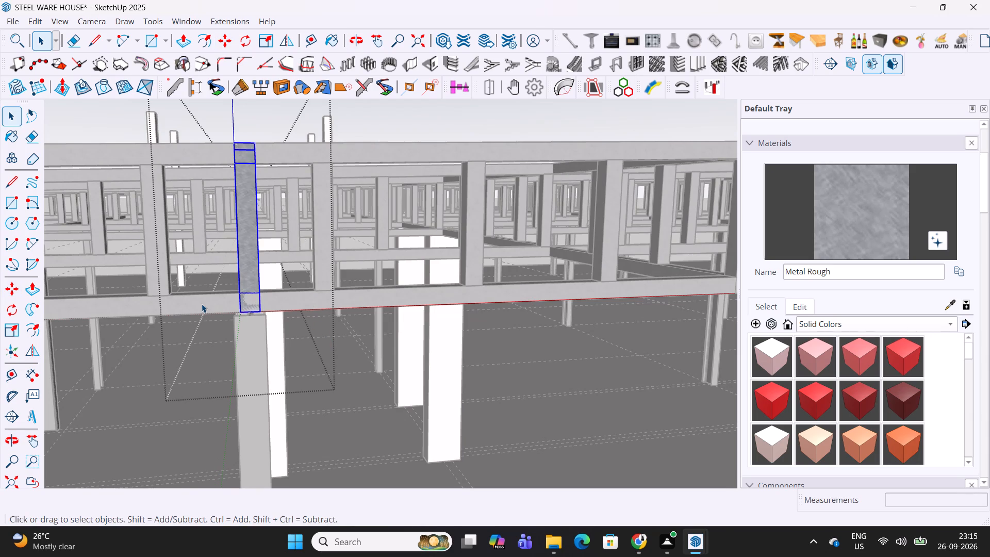
{"action": "scroll", "coordinate": [216, 305], "scroll_direction": "down", "scroll_amount": 6}
{"action": "middle_click_drag", "start_coordinate": [271, 245], "coordinate": [261, 296]}
{"action": "left_click", "coordinate": [225, 281], "text": "shift"}
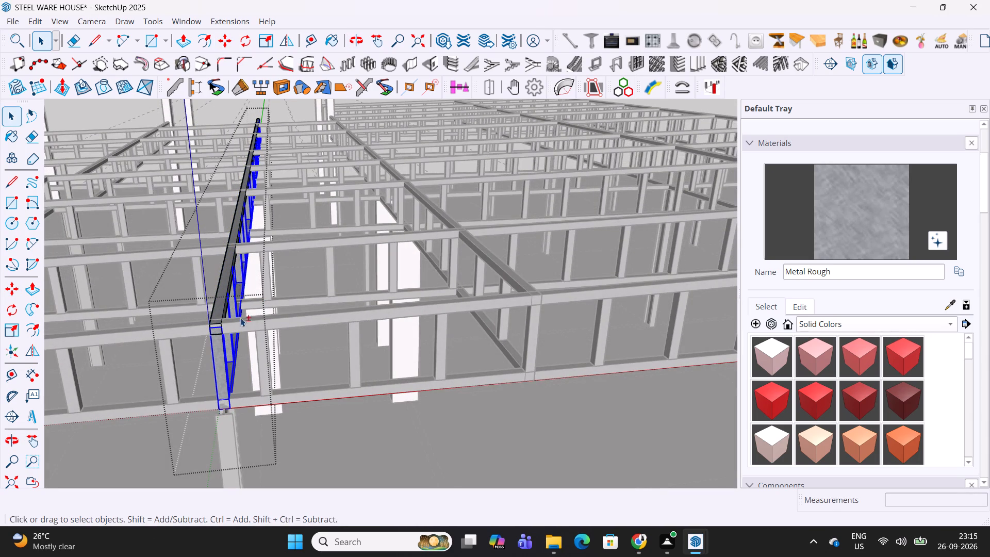
{"action": "left_click", "coordinate": [231, 370], "text": "shift"}
{"action": "scroll", "coordinate": [243, 356], "scroll_direction": "down", "scroll_amount": 3}
{"action": "middle_click_drag", "start_coordinate": [273, 257], "coordinate": [140, 313]}
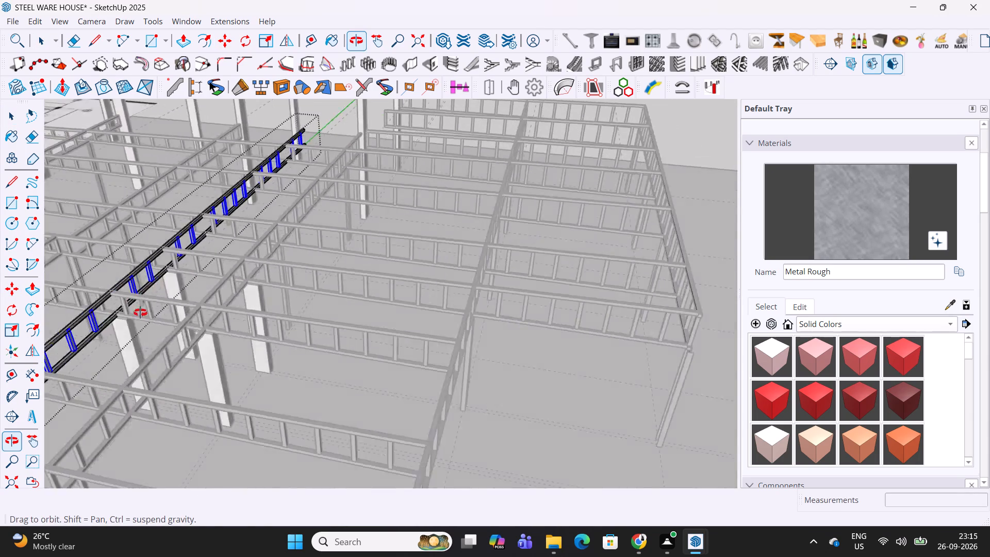
{"action": "middle_click_drag", "start_coordinate": [140, 313], "coordinate": [68, 315]}
{"action": "middle_click_drag", "start_coordinate": [266, 190], "coordinate": [367, 237], "text": "shift"}
{"action": "middle_click_drag", "start_coordinate": [484, 245], "coordinate": [332, 283]}
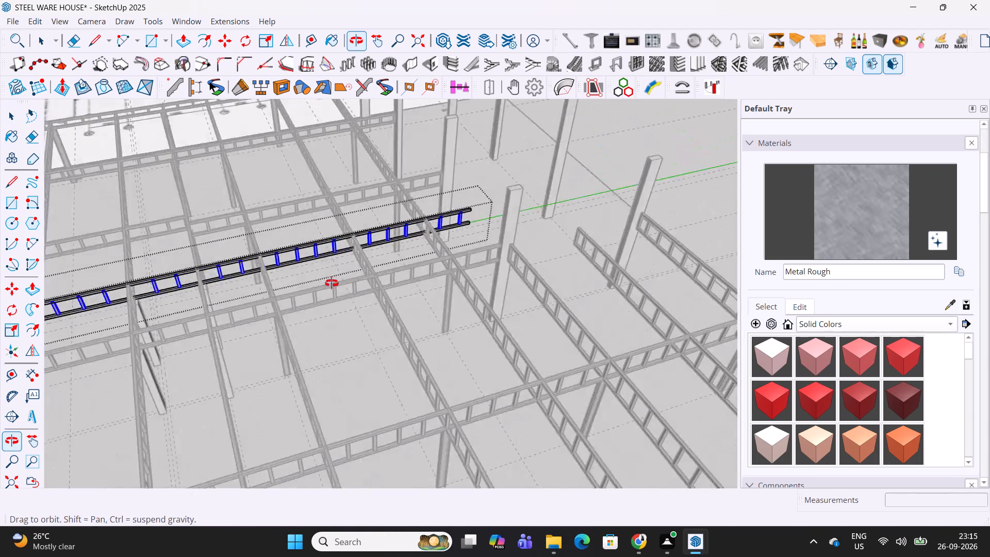
{"action": "middle_click_drag", "start_coordinate": [332, 283], "coordinate": [451, 259]}
{"action": "scroll", "coordinate": [328, 260], "scroll_direction": "up", "scroll_amount": 2}
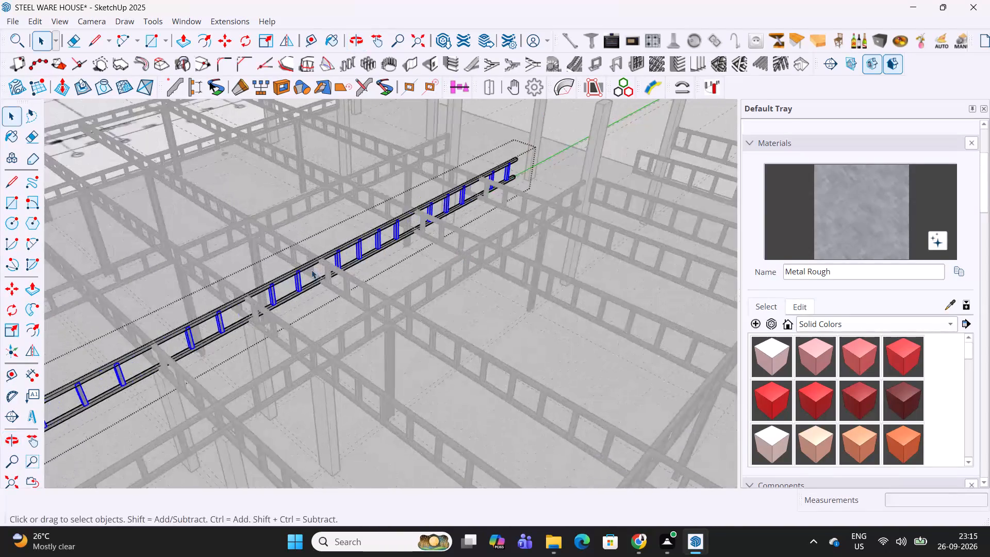
{"action": "scroll", "coordinate": [311, 270], "scroll_direction": "up", "scroll_amount": 6}
{"action": "middle_click_drag", "start_coordinate": [273, 277], "coordinate": [370, 235]}
{"action": "key", "text": "s"}
{"action": "scroll", "coordinate": [369, 235], "scroll_direction": "down", "scroll_amount": 3}
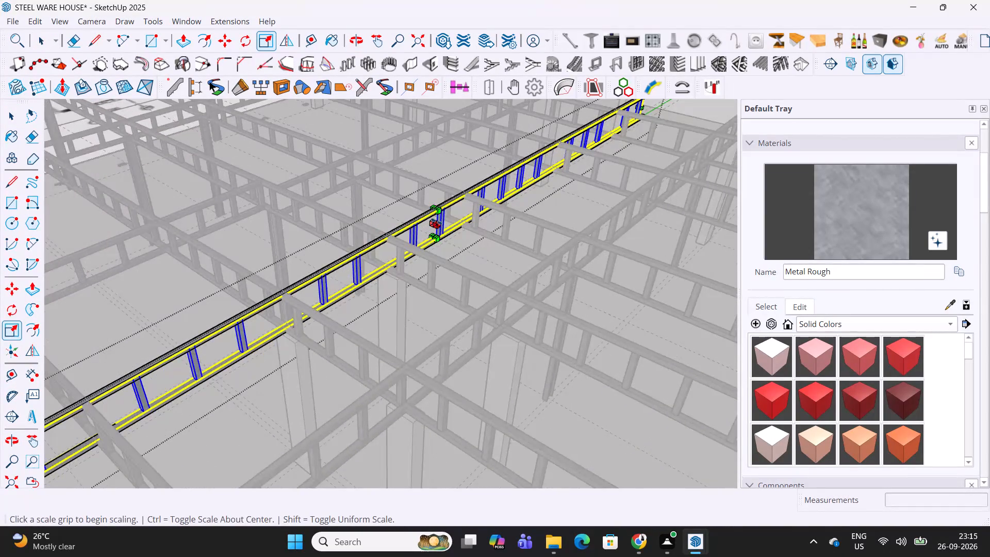
{"action": "scroll", "coordinate": [440, 219], "scroll_direction": "up", "scroll_amount": 8}
{"action": "left_click", "coordinate": [428, 201]}
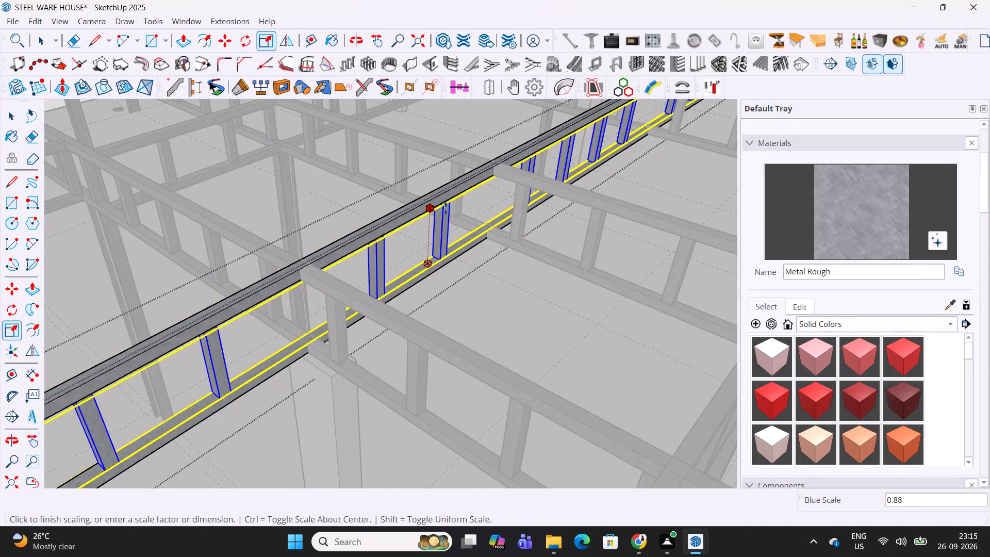
{"action": "left_click", "coordinate": [446, 203]}
At the cross truss's far free end, move the last vertical web member about 170 mm inward along the chords.
{"action": "scroll", "coordinate": [455, 201], "scroll_direction": "down", "scroll_amount": 4}
{"action": "middle_click_drag", "start_coordinate": [555, 196], "coordinate": [365, 341]}
{"action": "middle_click_drag", "start_coordinate": [495, 256], "coordinate": [483, 257]}
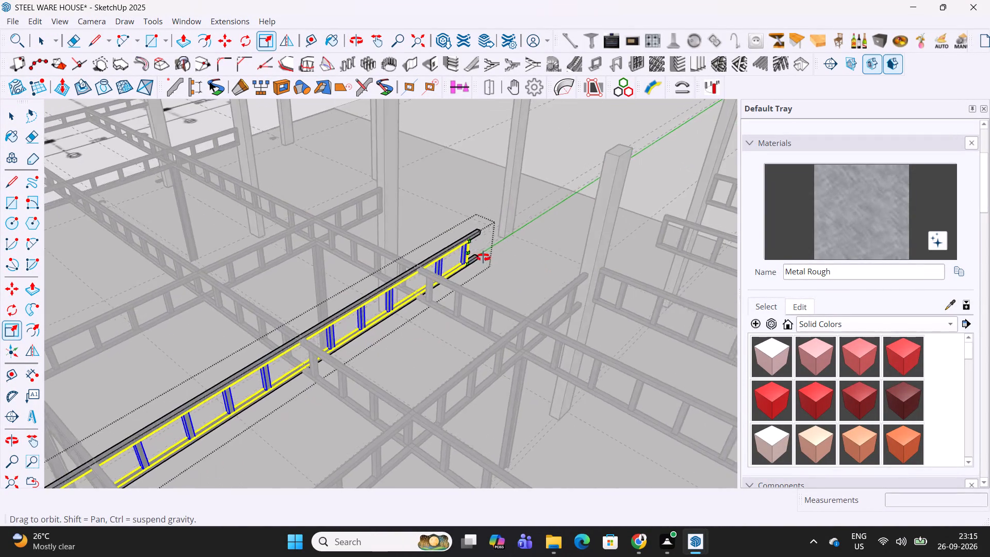
{"action": "middle_click_drag", "start_coordinate": [483, 257], "coordinate": [350, 260]}
{"action": "scroll", "coordinate": [329, 248], "scroll_direction": "up", "scroll_amount": 9}
{"action": "middle_click_drag", "start_coordinate": [327, 273], "coordinate": [391, 289]}
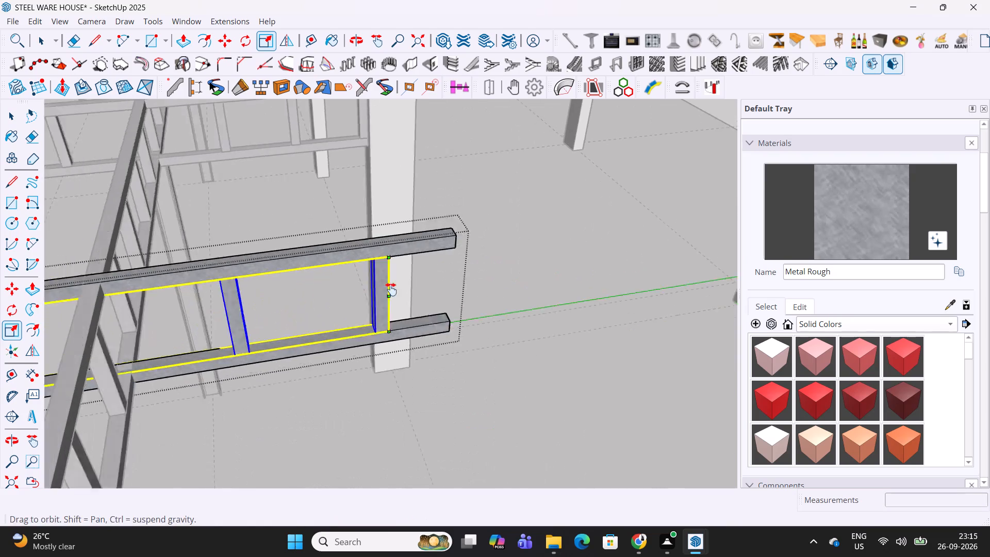
{"action": "middle_click_drag", "start_coordinate": [391, 289], "coordinate": [440, 327]}
{"action": "middle_click_drag", "start_coordinate": [444, 352], "coordinate": [408, 331]}
{"action": "key", "text": "space"}
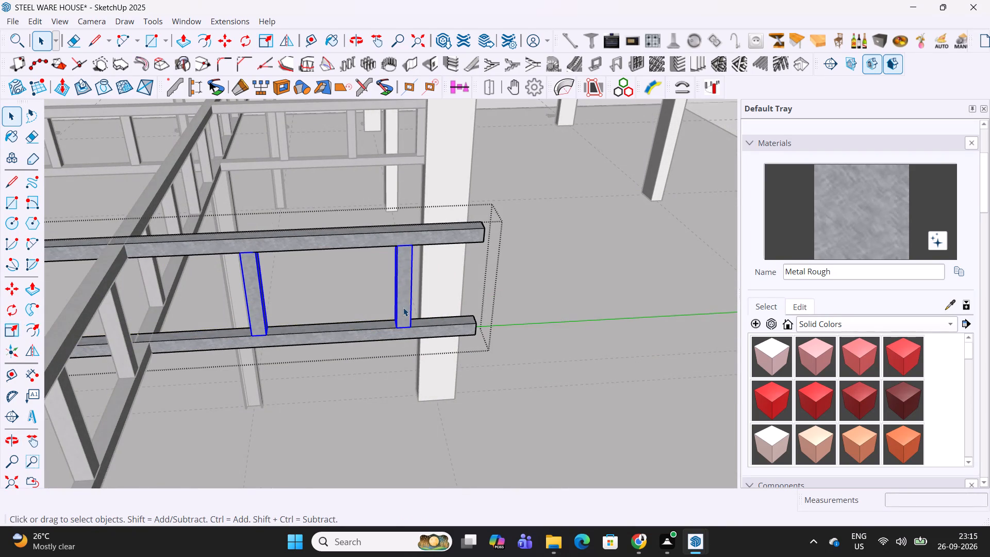
{"action": "left_click", "coordinate": [403, 307]}
{"action": "scroll", "coordinate": [403, 307], "scroll_direction": "up", "scroll_amount": 4}
{"action": "key", "text": "m"}
{"action": "left_click", "coordinate": [436, 336]}
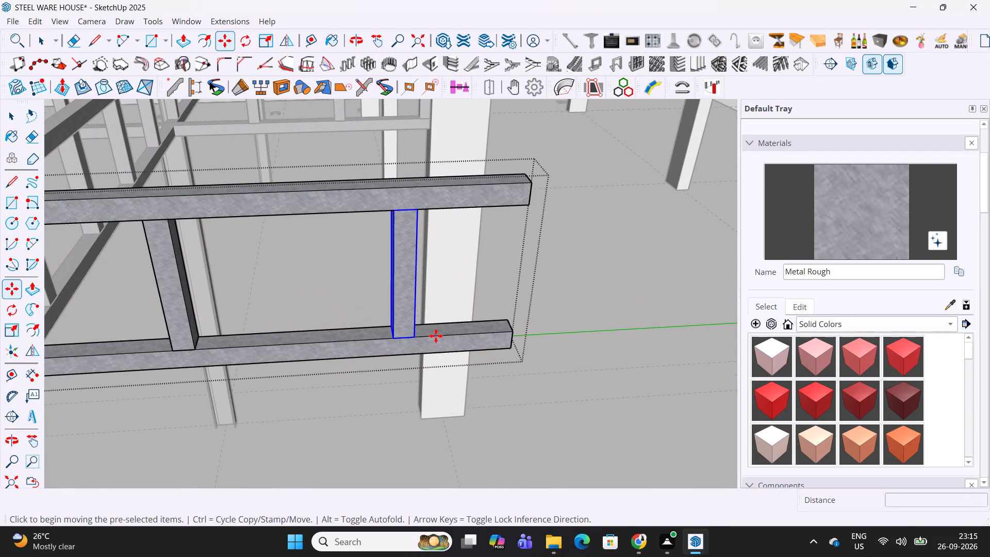
{"action": "left_click", "coordinate": [389, 340]}
Copy that vertical web member about 562 mm outward to close the free end of the chords, and finish editing the truss.
{"action": "left_click", "coordinate": [366, 214]}
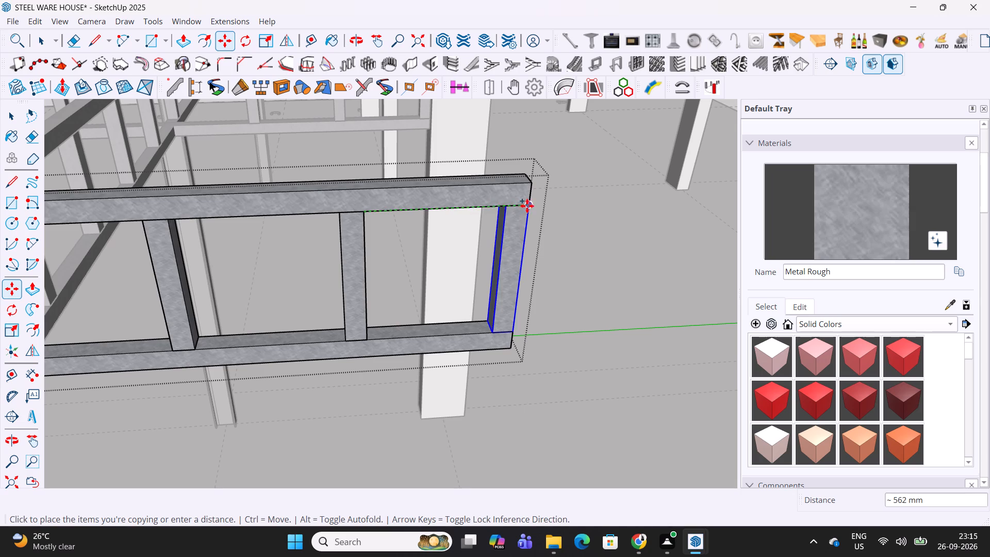
{"action": "left_click", "coordinate": [529, 206]}
{"action": "key", "text": "space"}
{"action": "key", "text": "Escape"}
Examine the roof truss frame from several sides, checking the new cross truss's ends and its position relative to the columns.
{"action": "scroll", "coordinate": [529, 206], "scroll_direction": "down", "scroll_amount": 20}
{"action": "middle_click_drag", "start_coordinate": [524, 209], "coordinate": [522, 210]}
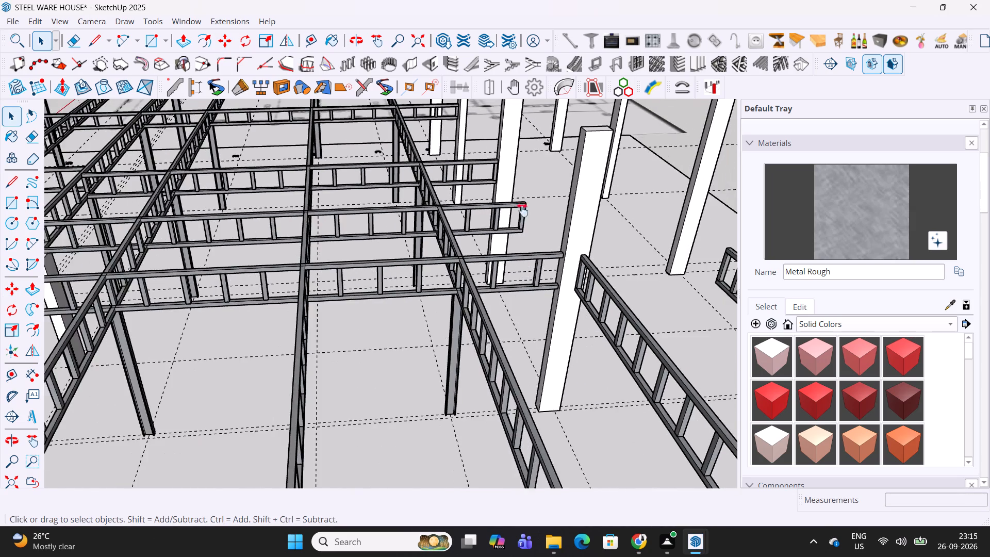
{"action": "middle_click_drag", "start_coordinate": [522, 210], "coordinate": [524, 250]}
{"action": "middle_click_drag", "start_coordinate": [346, 236], "coordinate": [543, 244]}
{"action": "scroll", "coordinate": [498, 196], "scroll_direction": "down", "scroll_amount": 6}
{"action": "middle_click_drag", "start_coordinate": [512, 234], "coordinate": [425, 243], "text": "shift"}
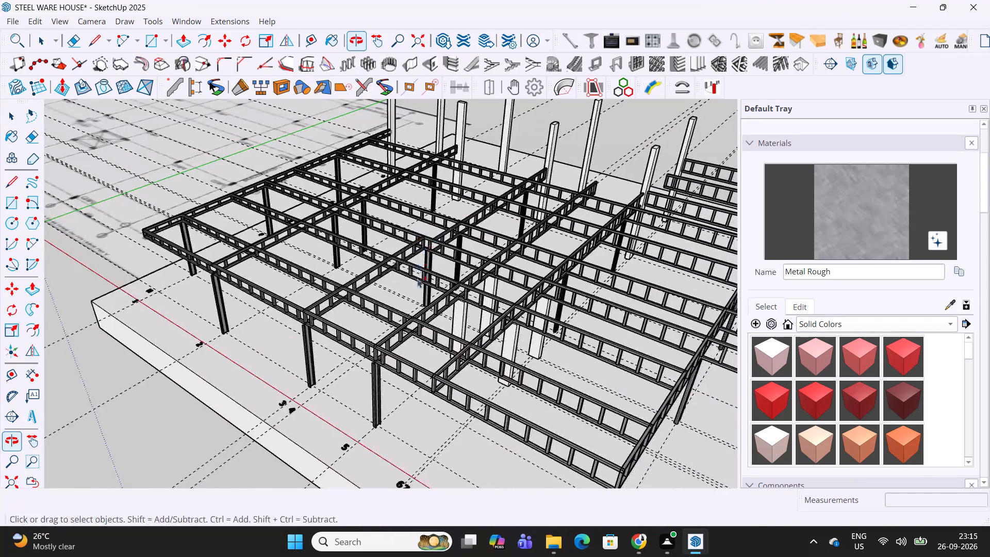
{"action": "middle_click_drag", "start_coordinate": [417, 282], "coordinate": [579, 292]}
{"action": "middle_click_drag", "start_coordinate": [615, 281], "coordinate": [434, 278], "text": "shift"}
{"action": "middle_click_drag", "start_coordinate": [396, 312], "coordinate": [399, 288]}
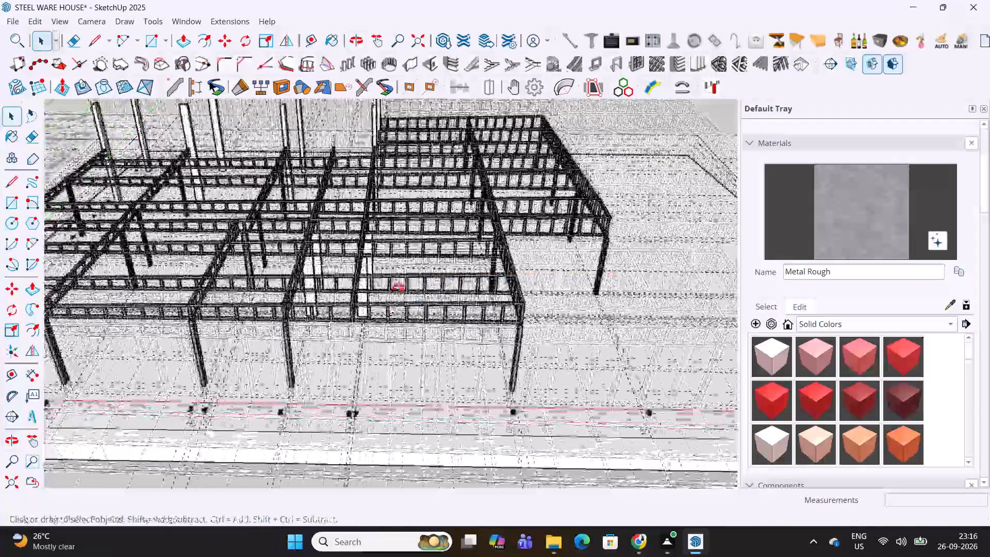
{"action": "middle_click_drag", "start_coordinate": [399, 288], "coordinate": [400, 277]}
{"action": "scroll", "coordinate": [400, 278], "scroll_direction": "up", "scroll_amount": 2}
{"action": "scroll", "coordinate": [343, 307], "scroll_direction": "up", "scroll_amount": 3}
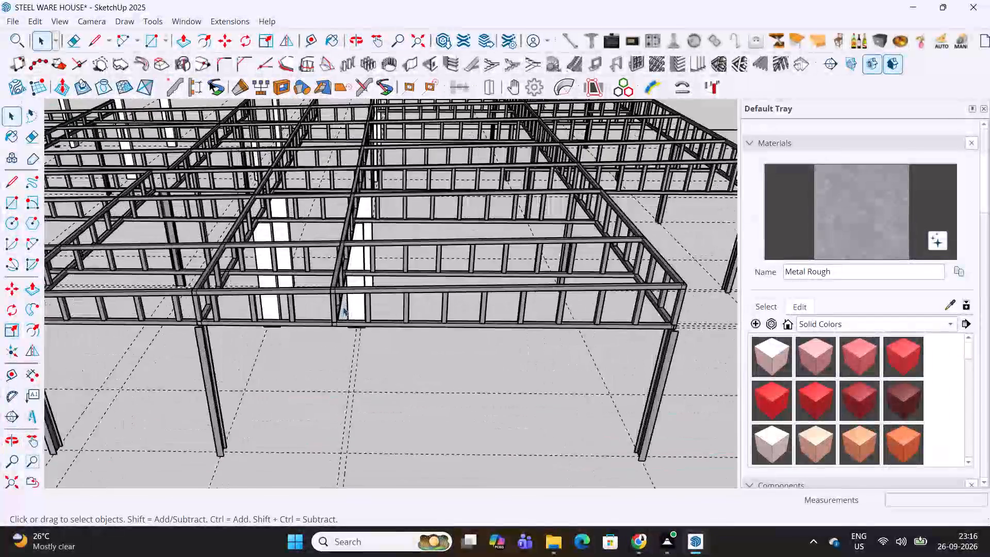
{"action": "scroll", "coordinate": [343, 307], "scroll_direction": "up", "scroll_amount": 4}
{"action": "left_click", "coordinate": [333, 308]}
{"action": "scroll", "coordinate": [333, 308], "scroll_direction": "down", "scroll_amount": 6}
{"action": "left_click", "coordinate": [402, 383]}
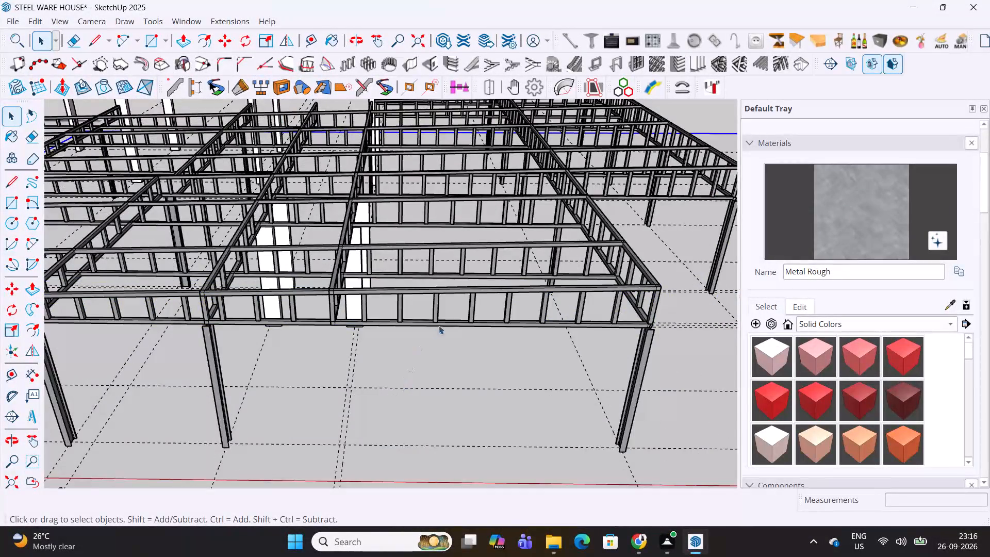
Compare the roof truss frame with the reference image, checking the layout of the cross trusses.
{"action": "scroll", "coordinate": [439, 325], "scroll_direction": "down", "scroll_amount": 7}
{"action": "left_click", "coordinate": [579, 121]}
{"action": "scroll", "coordinate": [552, 149], "scroll_direction": "down", "scroll_amount": 4}
{"action": "middle_click_drag", "start_coordinate": [410, 203], "coordinate": [410, 203]}
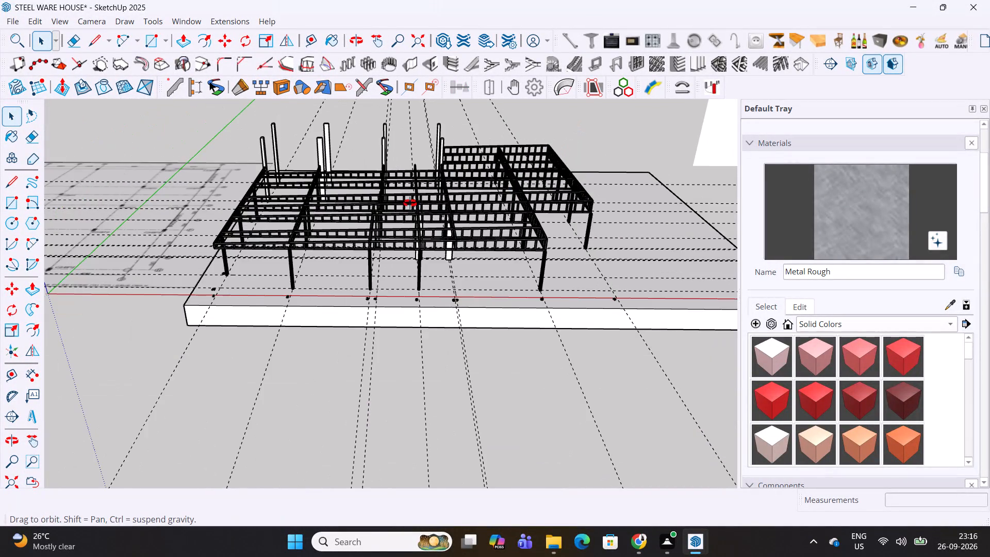
{"action": "middle_click_drag", "start_coordinate": [410, 203], "coordinate": [422, 262]}
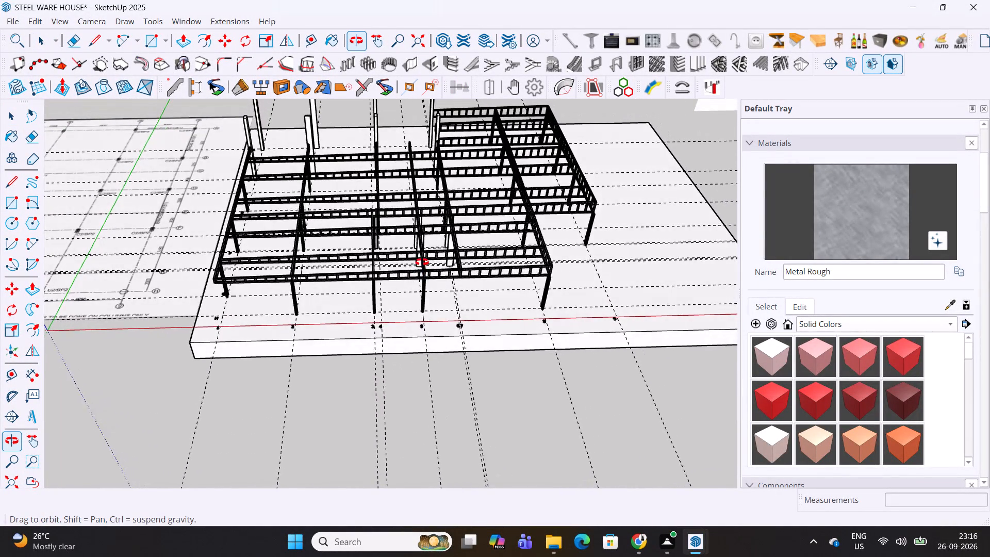
{"action": "middle_click_drag", "start_coordinate": [422, 262], "coordinate": [417, 310]}
{"action": "middle_click_drag", "start_coordinate": [482, 283], "coordinate": [238, 308], "text": "shift"}
{"action": "scroll", "coordinate": [439, 252], "scroll_direction": "down", "scroll_amount": 5}
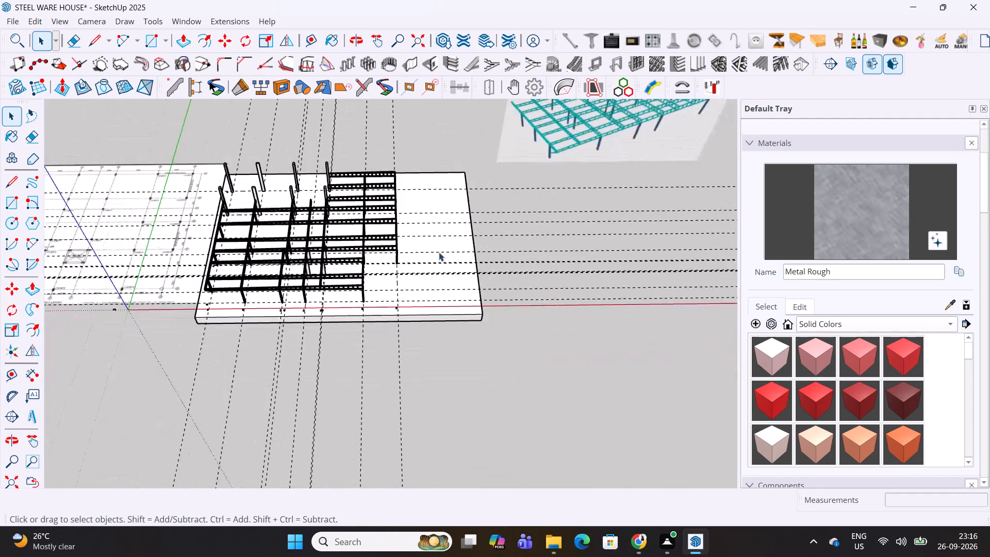
{"action": "scroll", "coordinate": [439, 252], "scroll_direction": "down", "scroll_amount": 5}
{"action": "middle_click_drag", "start_coordinate": [621, 149], "coordinate": [529, 234]}
{"action": "scroll", "coordinate": [529, 234], "scroll_direction": "up", "scroll_amount": 9}
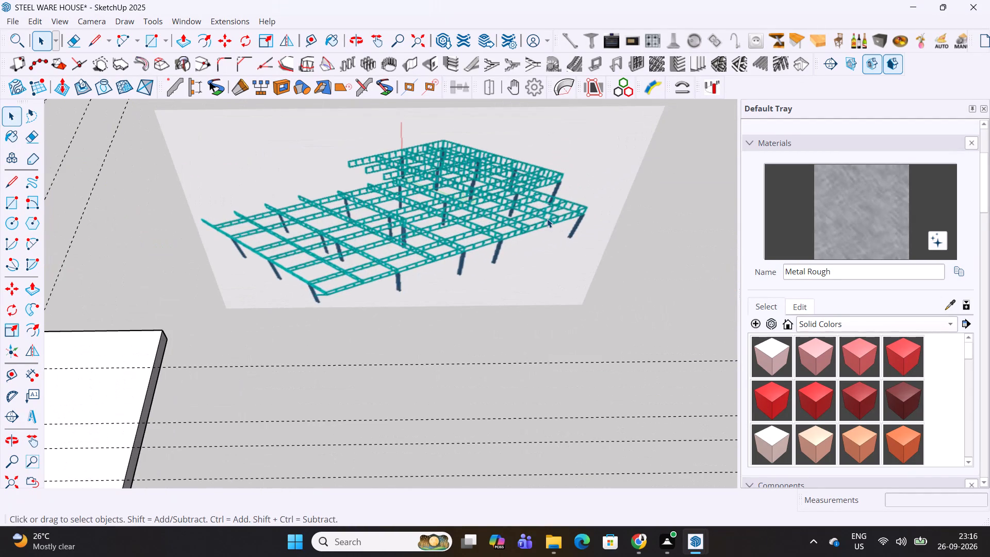
{"action": "scroll", "coordinate": [574, 214], "scroll_direction": "down", "scroll_amount": 1}
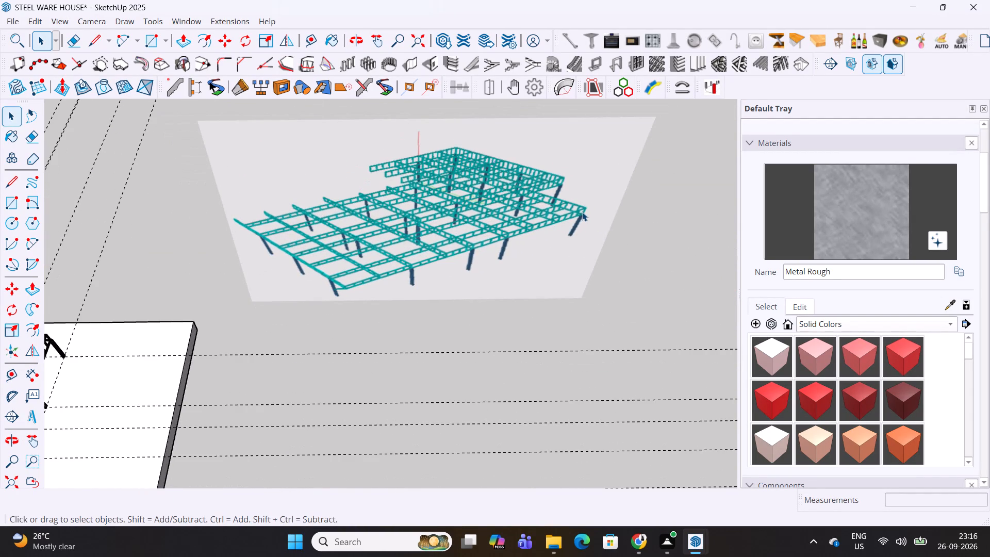
{"action": "scroll", "coordinate": [582, 212], "scroll_direction": "down", "scroll_amount": 5}
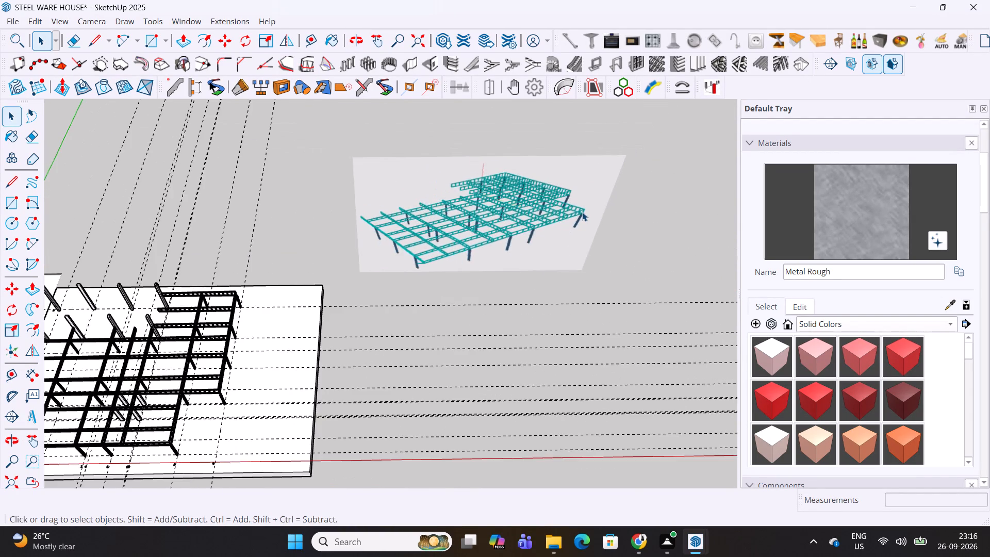
{"action": "scroll", "coordinate": [582, 212], "scroll_direction": "down", "scroll_amount": 3}
{"action": "middle_click_drag", "start_coordinate": [290, 373], "coordinate": [306, 367], "text": "shift"}
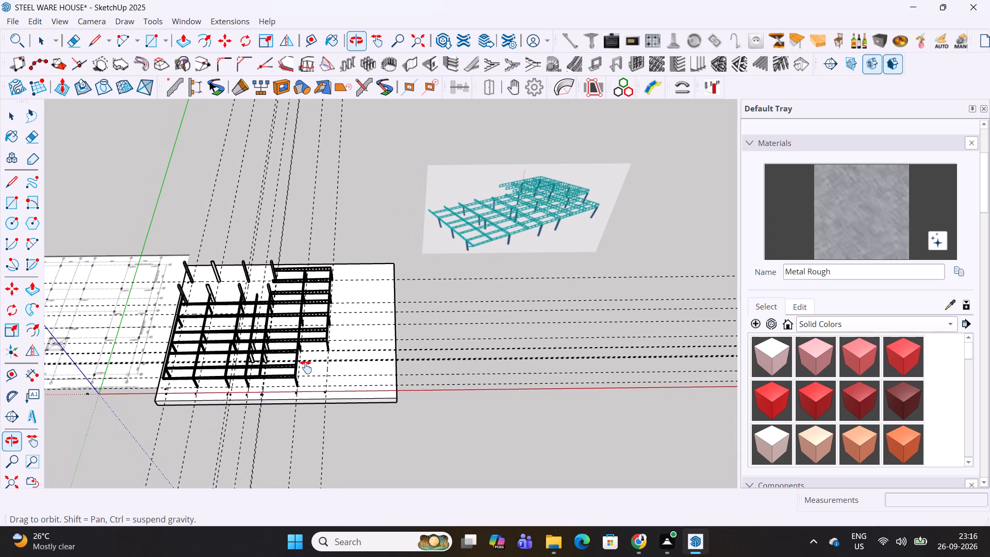
{"action": "middle_click_drag", "start_coordinate": [306, 367], "coordinate": [384, 354], "text": "shift"}
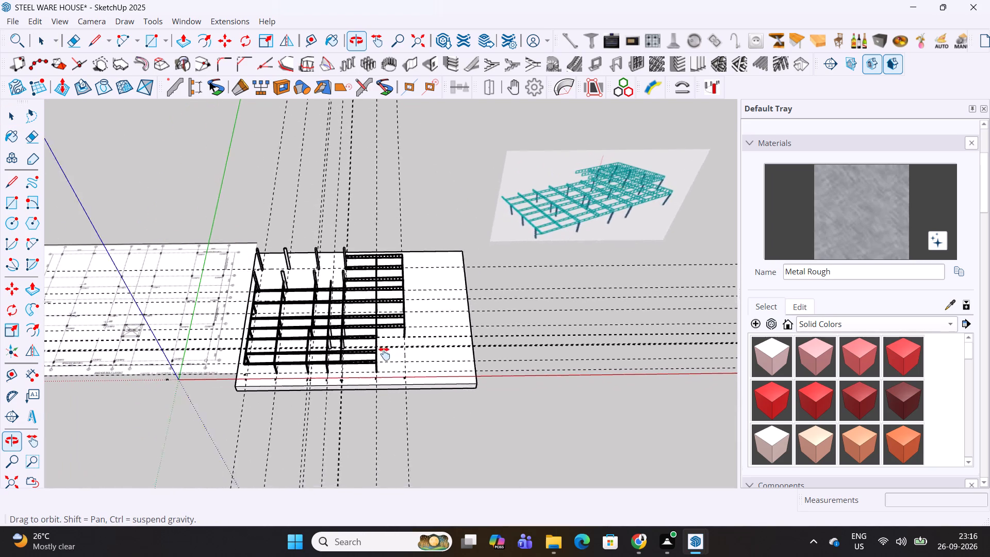
{"action": "middle_click_drag", "start_coordinate": [384, 354], "coordinate": [411, 346], "text": "shift"}
{"action": "scroll", "coordinate": [384, 357], "scroll_direction": "up", "scroll_amount": 3}
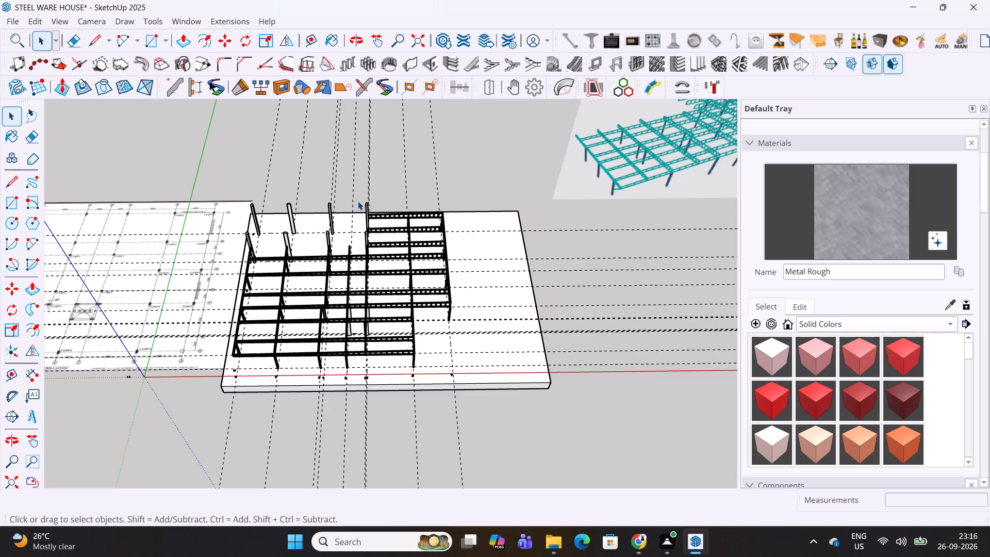
Save the warehouse model.
{"action": "key", "text": "ctrl+a"}
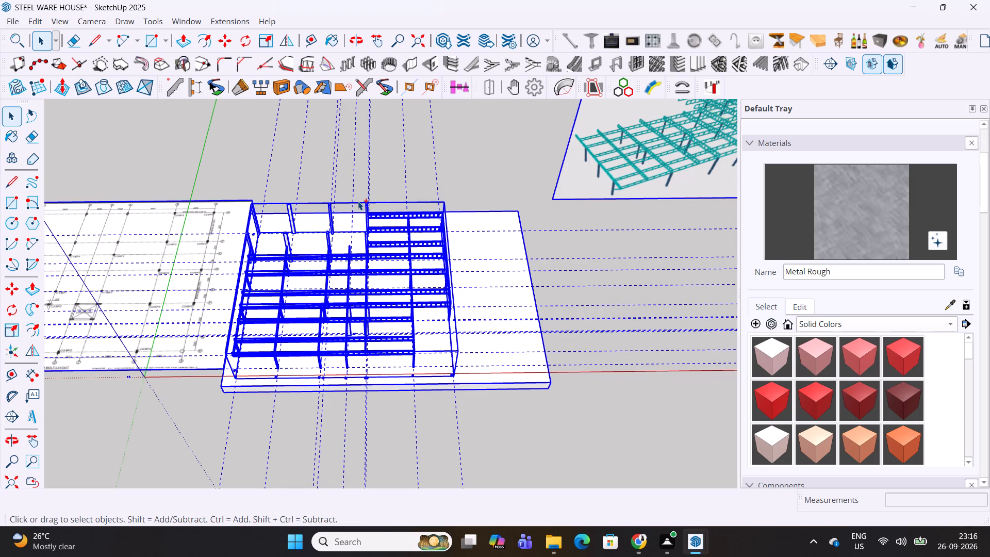
{"action": "key", "text": "ctrl+s"}
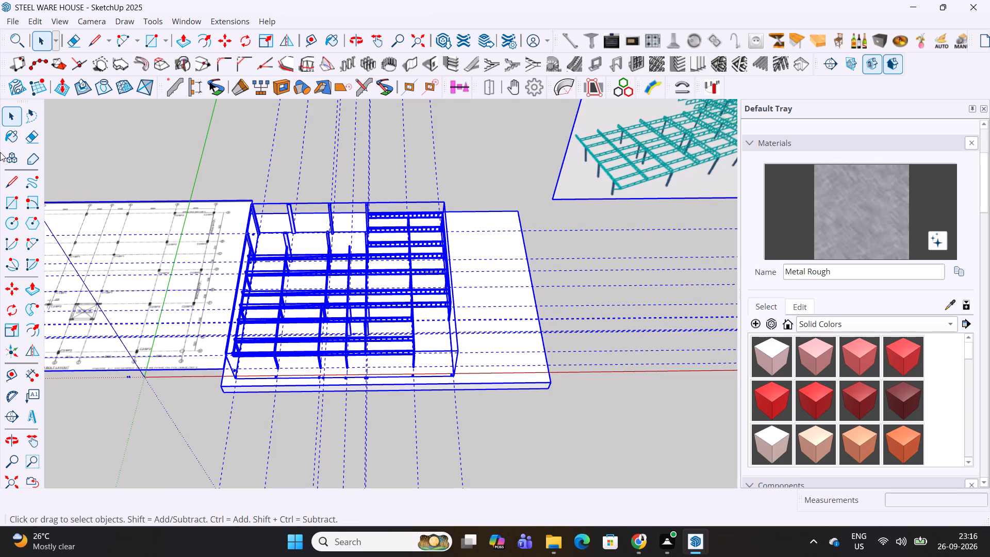
{"action": "left_click", "coordinate": [496, 149]}
Draw a reference line about 5875 mm long across the front truss's end bay, between the end webs of the bay's two cross trusses.
{"action": "scroll", "coordinate": [423, 292], "scroll_direction": "up", "scroll_amount": 4}
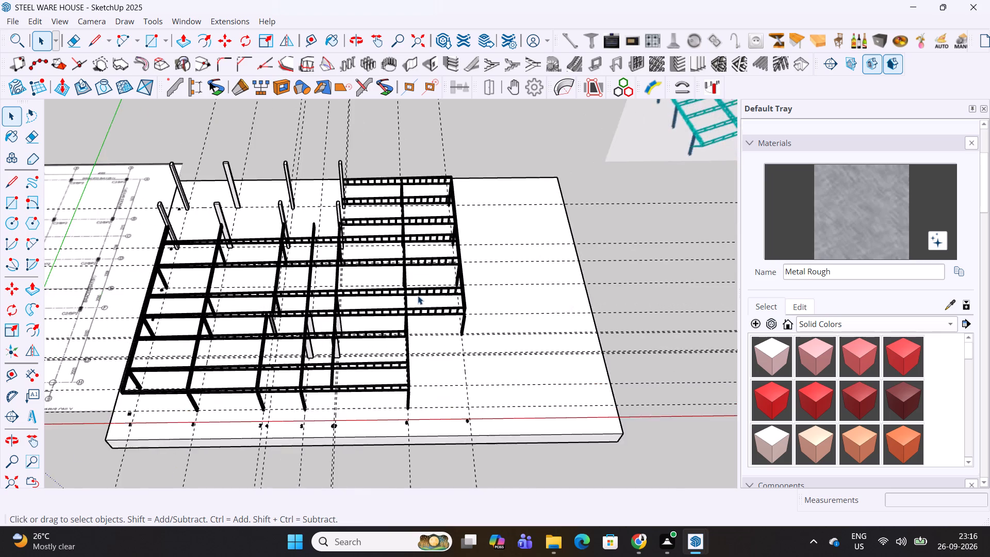
{"action": "scroll", "coordinate": [411, 301], "scroll_direction": "up", "scroll_amount": 4}
{"action": "middle_click_drag", "start_coordinate": [386, 373], "coordinate": [417, 276]}
{"action": "scroll", "coordinate": [351, 366], "scroll_direction": "up", "scroll_amount": 6}
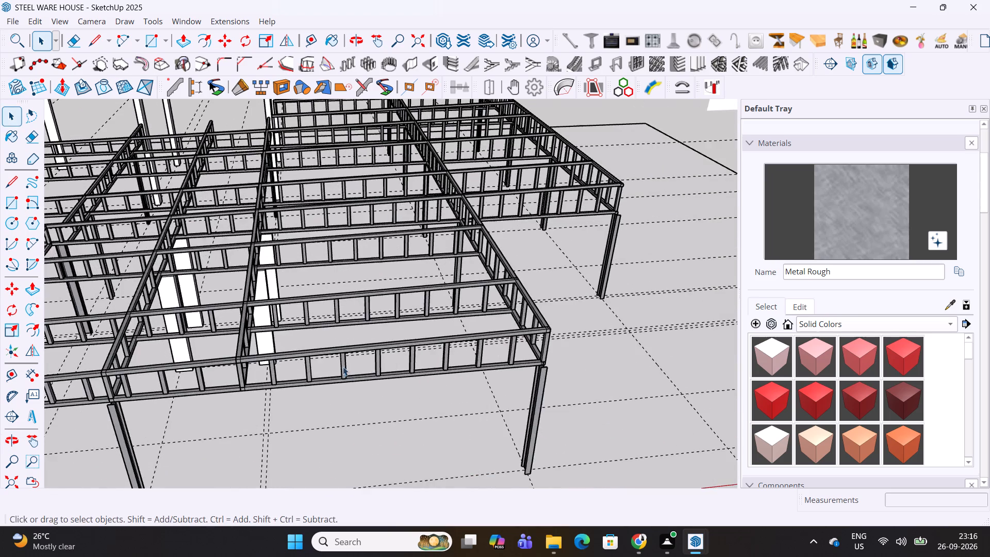
{"action": "middle_click_drag", "start_coordinate": [343, 367], "coordinate": [335, 328]}
{"action": "key", "text": "l"}
{"action": "scroll", "coordinate": [240, 342], "scroll_direction": "up", "scroll_amount": 5}
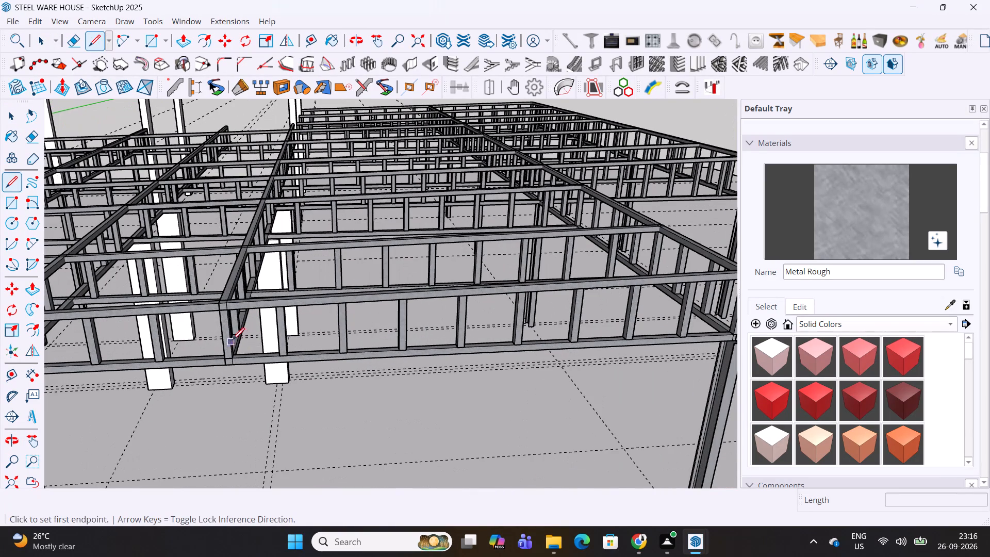
{"action": "scroll", "coordinate": [229, 329], "scroll_direction": "up", "scroll_amount": 5}
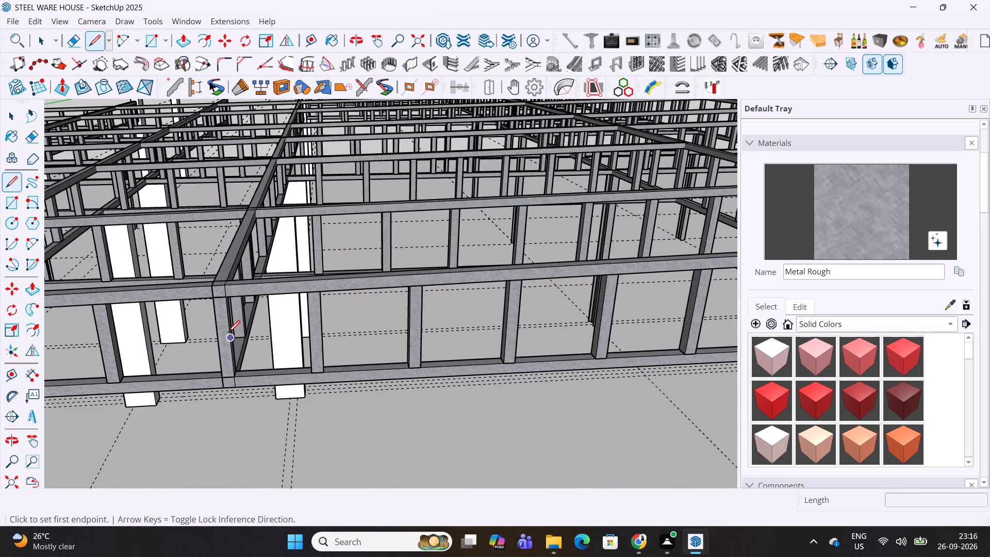
{"action": "left_click", "coordinate": [228, 336]}
{"action": "scroll", "coordinate": [228, 336], "scroll_direction": "down", "scroll_amount": 8}
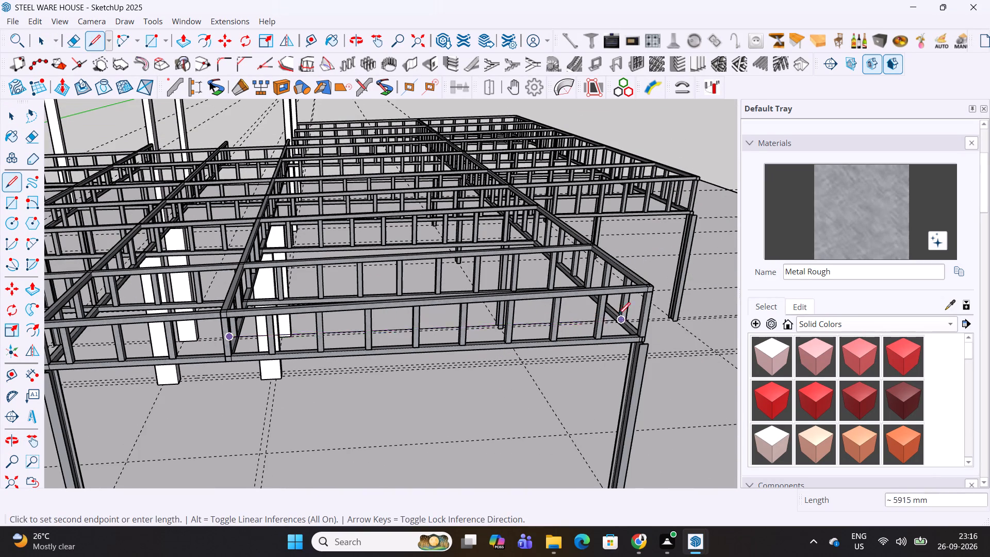
{"action": "scroll", "coordinate": [641, 320], "scroll_direction": "up", "scroll_amount": 5}
{"action": "middle_click_drag", "start_coordinate": [641, 321], "coordinate": [600, 278]}
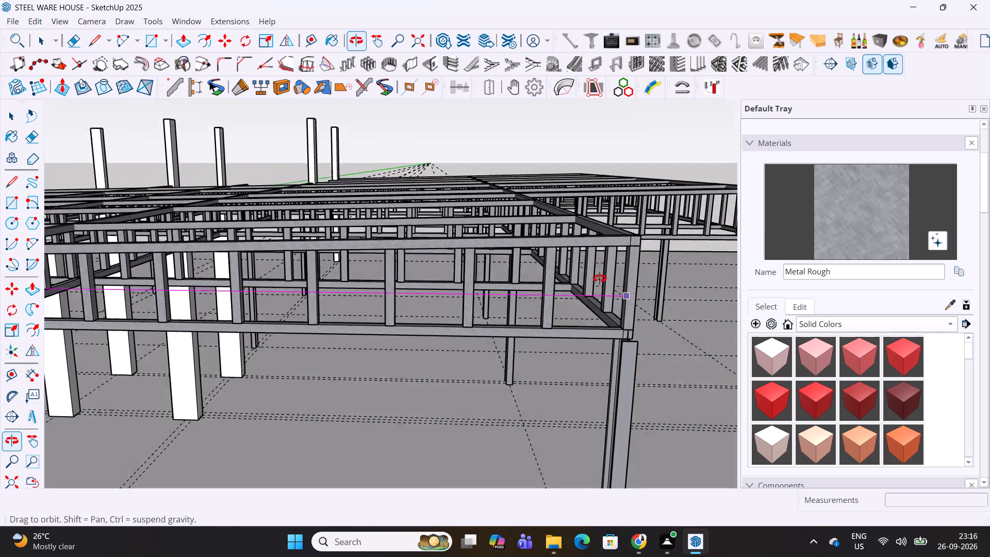
{"action": "middle_click_drag", "start_coordinate": [600, 278], "coordinate": [601, 275]}
{"action": "left_click", "coordinate": [627, 287]}
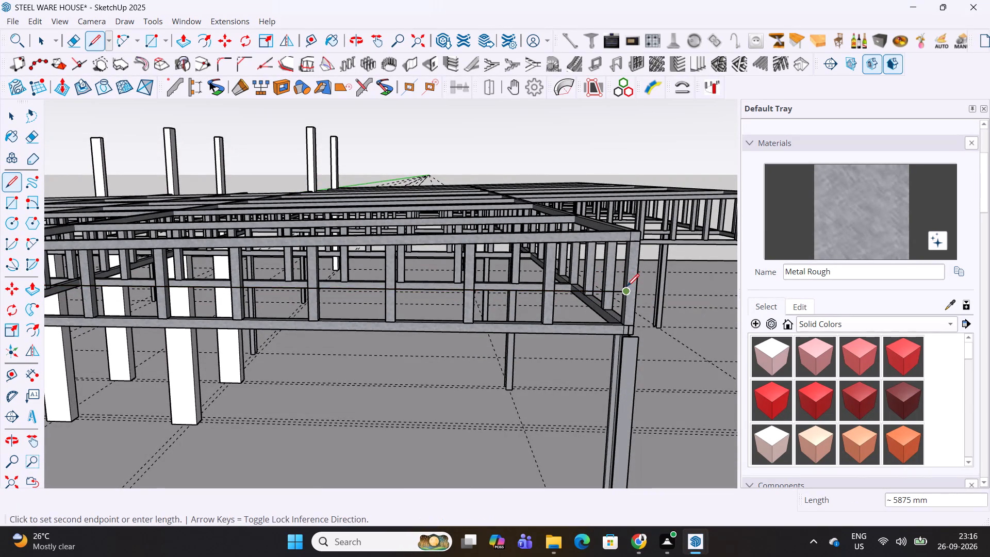
{"action": "scroll", "coordinate": [627, 287], "scroll_direction": "down", "scroll_amount": 4}
{"action": "middle_click_drag", "start_coordinate": [417, 293], "coordinate": [423, 359]}
{"action": "middle_click_drag", "start_coordinate": [436, 427], "coordinate": [449, 304]}
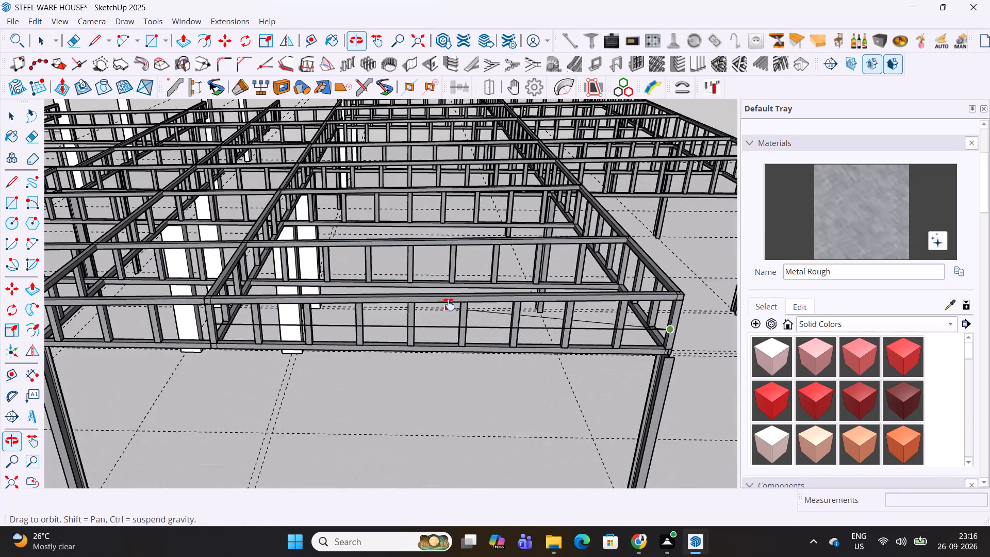
{"action": "middle_click_drag", "start_coordinate": [449, 304], "coordinate": [449, 304]}
{"action": "key", "text": "Escape"}
{"action": "key", "text": "space"}
Copy the cross truss over the front corner column about 2937 mm inward to the midpoint of the reference line.
{"action": "left_click", "coordinate": [212, 312]}
{"action": "scroll", "coordinate": [223, 327], "scroll_direction": "up", "scroll_amount": 3}
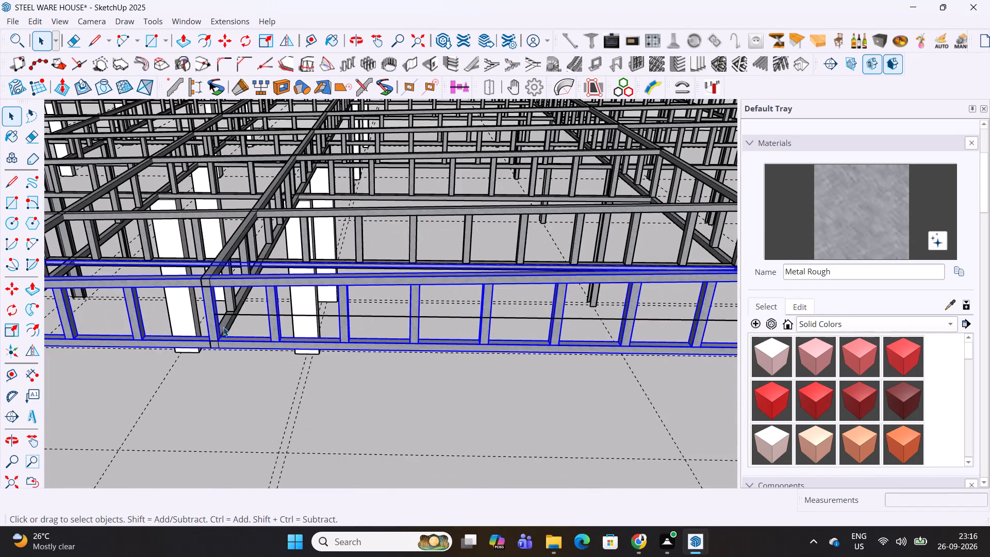
{"action": "left_click", "coordinate": [229, 245]}
{"action": "scroll", "coordinate": [229, 245], "scroll_direction": "down", "scroll_amount": 4}
{"action": "middle_click_drag", "start_coordinate": [529, 286], "coordinate": [488, 284]}
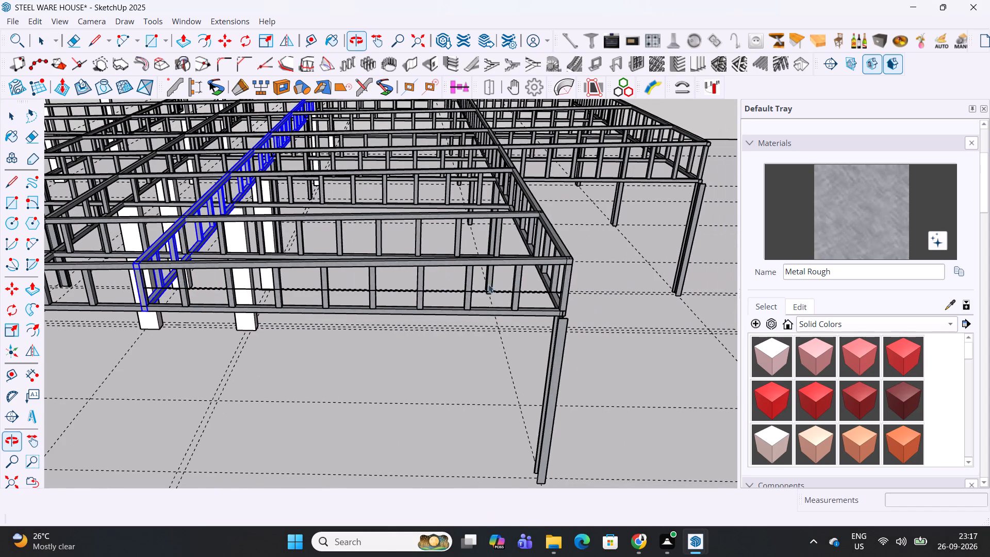
{"action": "left_click", "coordinate": [560, 248]}
{"action": "scroll", "coordinate": [559, 290], "scroll_direction": "up", "scroll_amount": 4}
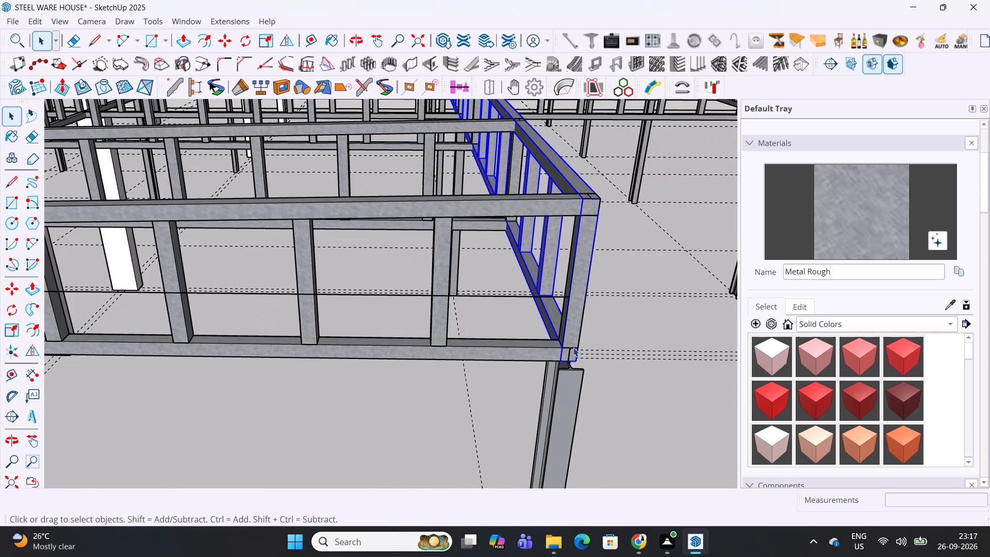
{"action": "key", "text": "m"}
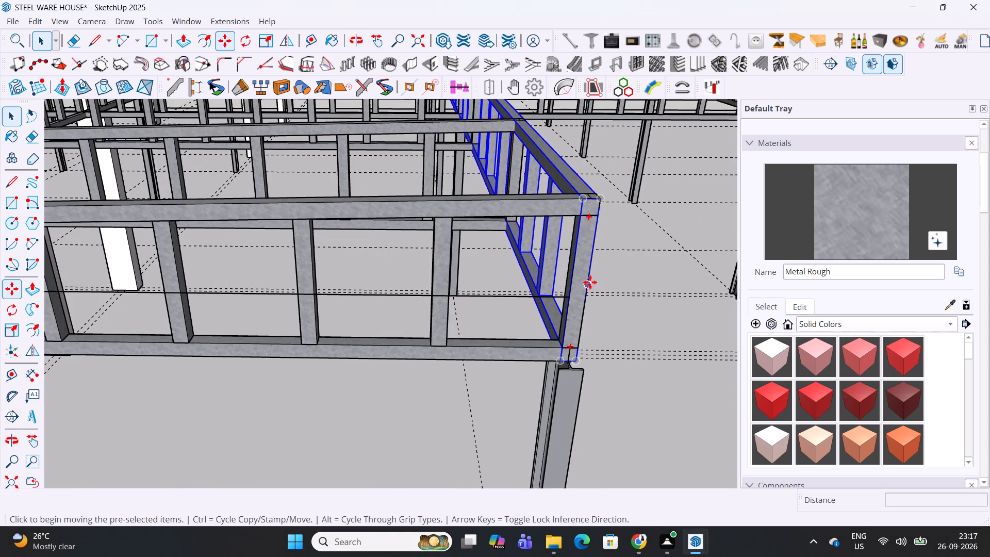
{"action": "left_click", "coordinate": [572, 299]}
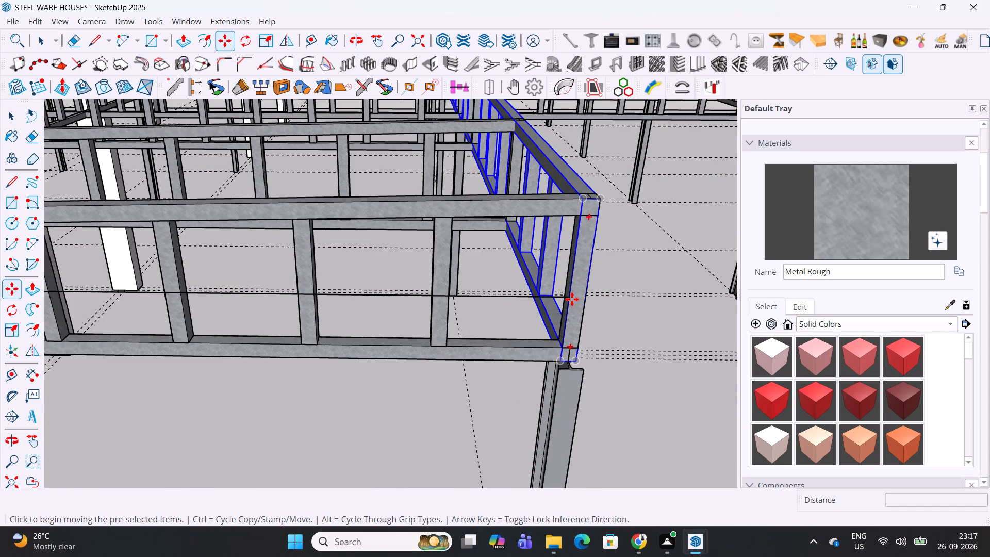
{"action": "scroll", "coordinate": [530, 299], "scroll_direction": "down", "scroll_amount": 3}
{"action": "middle_click_drag", "start_coordinate": [530, 299], "coordinate": [739, 311], "text": "shift"}
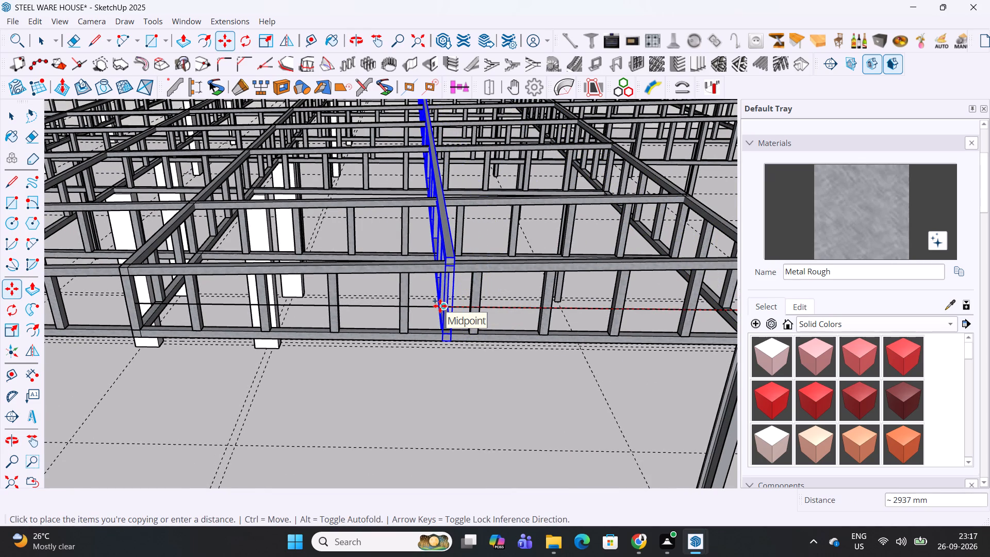
{"action": "left_click", "coordinate": [440, 306]}
Shift the copied cross truss 40 mm further from the corner column to centre it on the bay's midpoint.
{"action": "scroll", "coordinate": [449, 310], "scroll_direction": "up", "scroll_amount": 8}
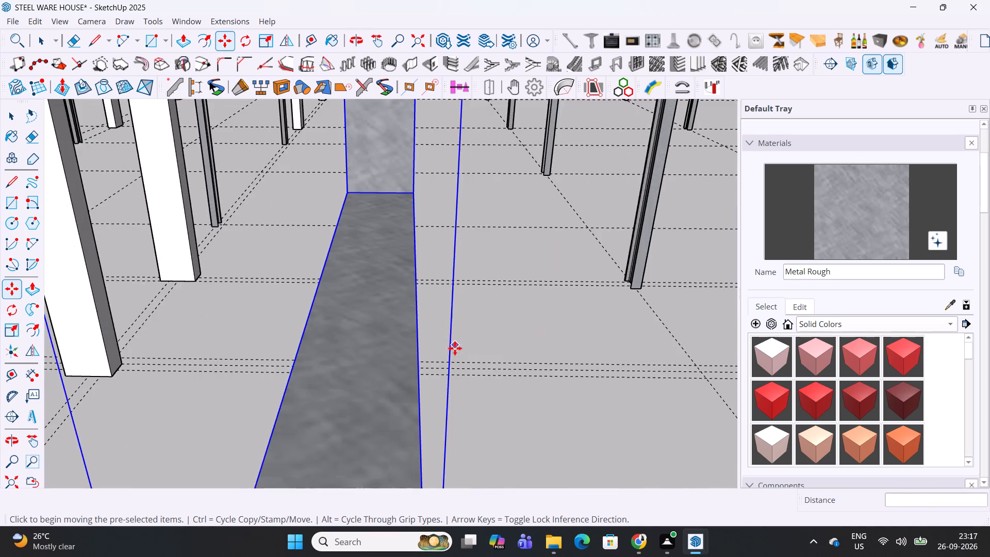
{"action": "scroll", "coordinate": [448, 283], "scroll_direction": "down", "scroll_amount": 4}
{"action": "scroll", "coordinate": [449, 313], "scroll_direction": "up", "scroll_amount": 8}
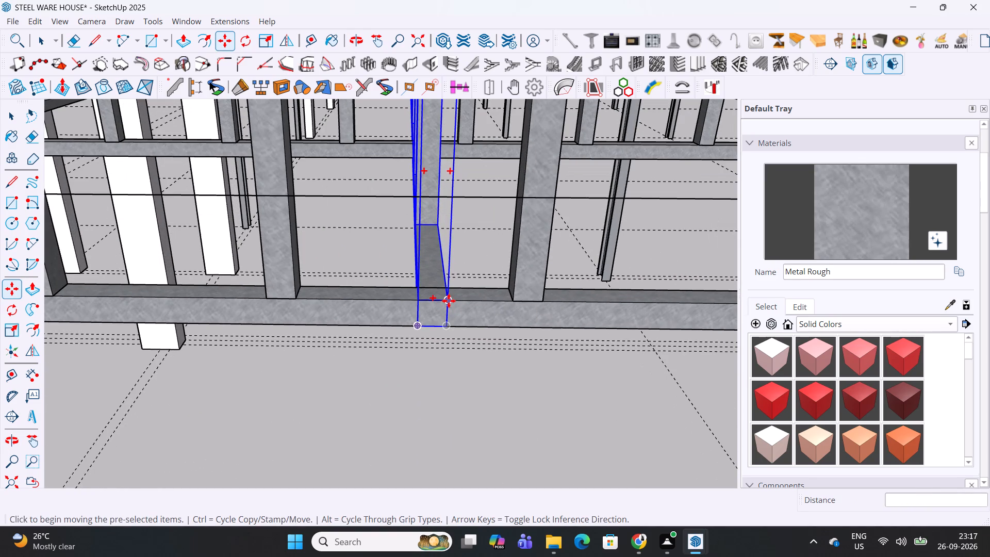
{"action": "left_click", "coordinate": [449, 301]}
{"action": "left_click", "coordinate": [438, 301]}
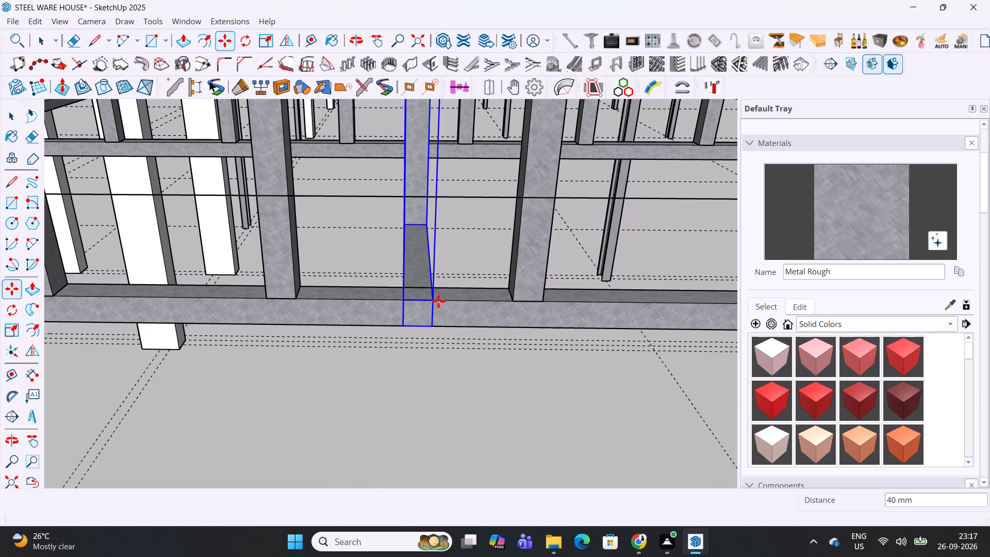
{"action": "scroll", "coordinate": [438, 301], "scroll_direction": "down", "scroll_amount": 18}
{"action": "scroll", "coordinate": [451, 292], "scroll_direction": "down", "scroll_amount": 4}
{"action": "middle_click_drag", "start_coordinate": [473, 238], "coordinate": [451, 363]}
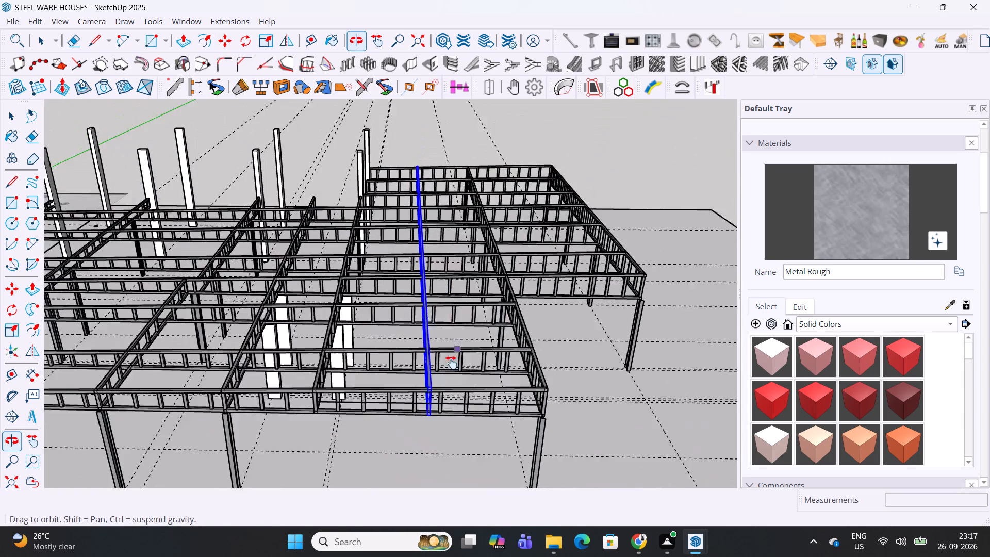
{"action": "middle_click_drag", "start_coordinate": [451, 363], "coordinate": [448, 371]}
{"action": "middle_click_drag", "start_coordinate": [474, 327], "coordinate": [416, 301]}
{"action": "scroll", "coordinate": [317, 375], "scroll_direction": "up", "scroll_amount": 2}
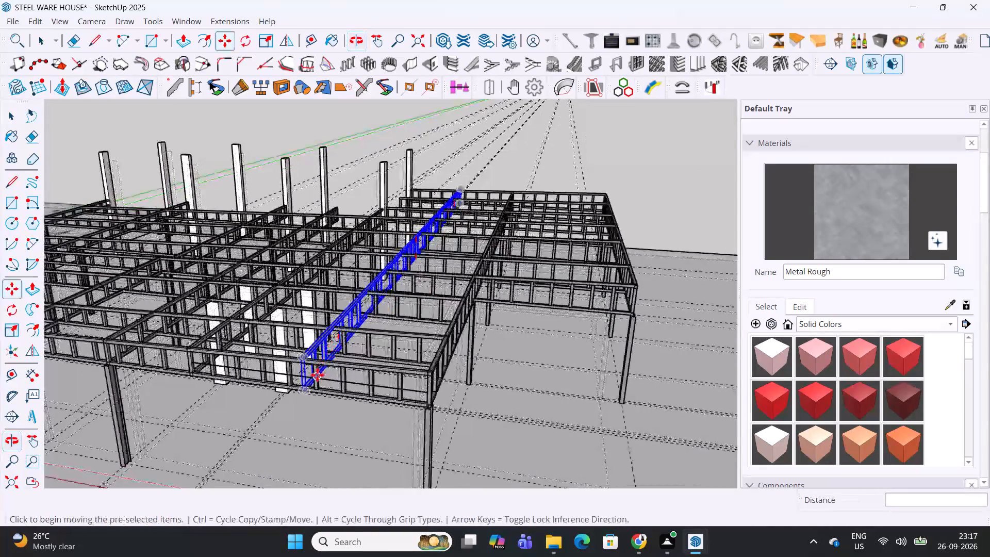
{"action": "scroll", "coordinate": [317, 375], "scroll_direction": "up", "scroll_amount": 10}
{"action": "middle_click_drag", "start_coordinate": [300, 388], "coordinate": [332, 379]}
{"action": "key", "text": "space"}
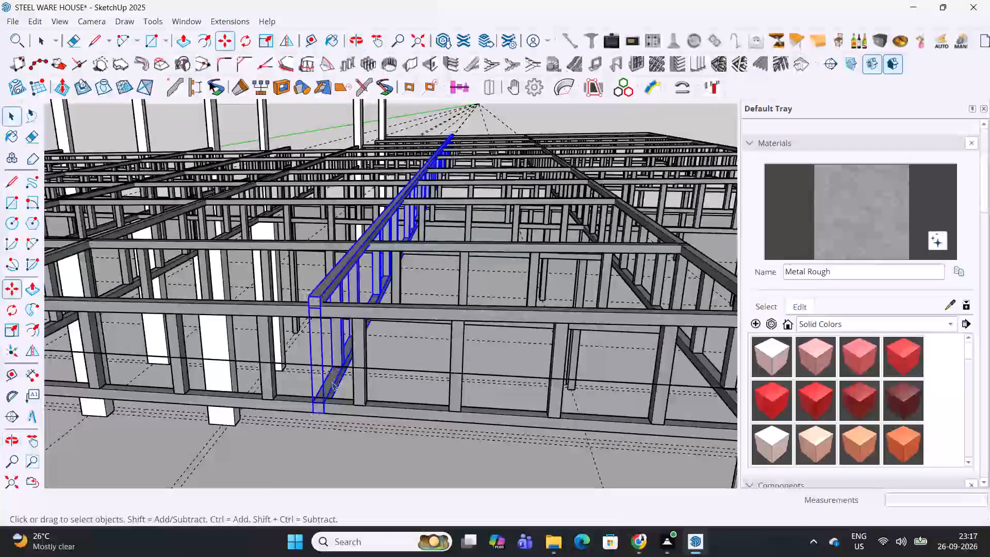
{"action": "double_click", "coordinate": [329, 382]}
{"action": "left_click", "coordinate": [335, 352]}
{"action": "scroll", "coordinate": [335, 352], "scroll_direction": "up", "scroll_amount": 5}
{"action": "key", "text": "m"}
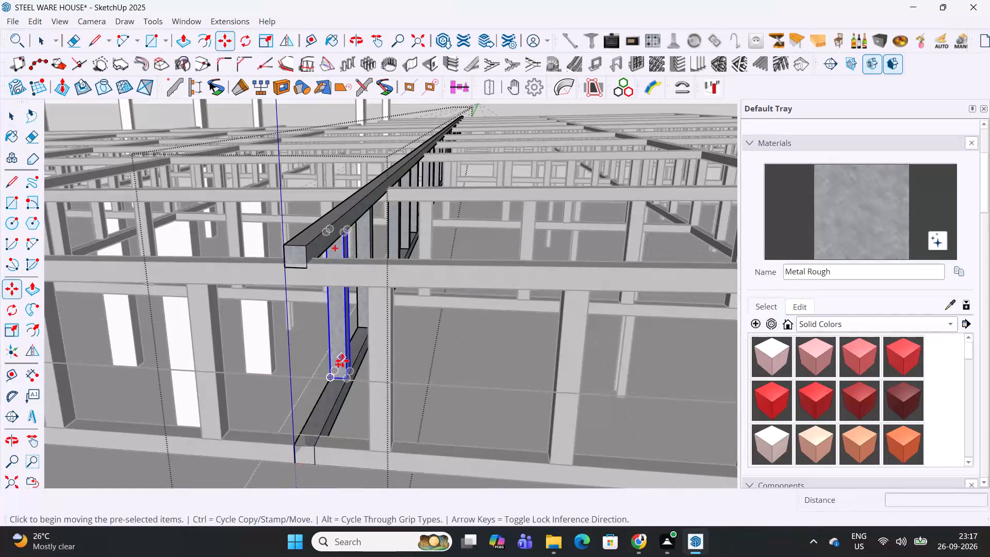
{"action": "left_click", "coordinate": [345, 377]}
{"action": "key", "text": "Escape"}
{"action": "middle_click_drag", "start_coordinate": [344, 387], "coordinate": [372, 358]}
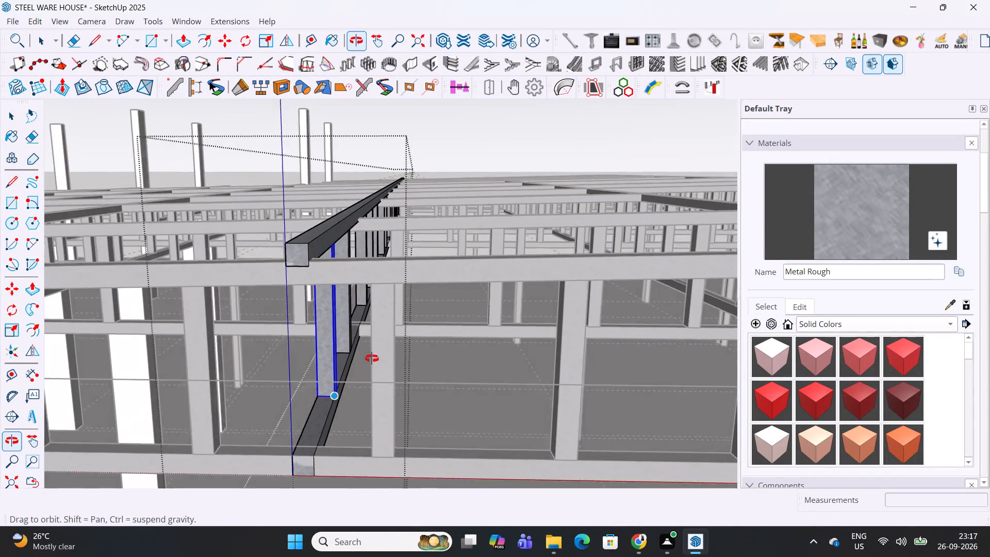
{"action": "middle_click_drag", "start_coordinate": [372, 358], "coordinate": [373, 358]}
Inside the front truss, move the web nearest the new cross truss about 296 mm so it sits directly under that truss's end.
{"action": "key", "text": "space"}
{"action": "left_click", "coordinate": [383, 445]}
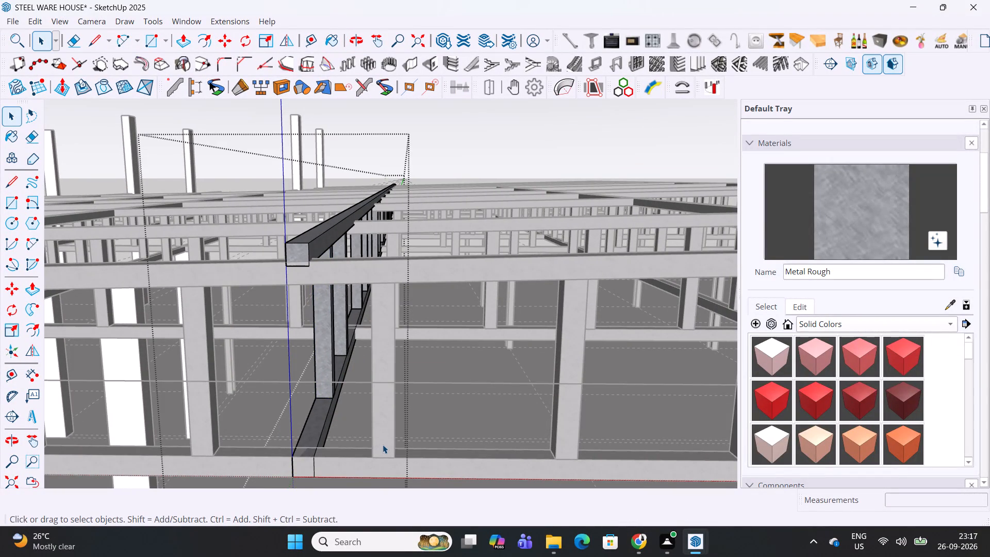
{"action": "triple_click", "coordinate": [383, 445]}
{"action": "double_click", "coordinate": [383, 445]}
{"action": "key", "text": "m"}
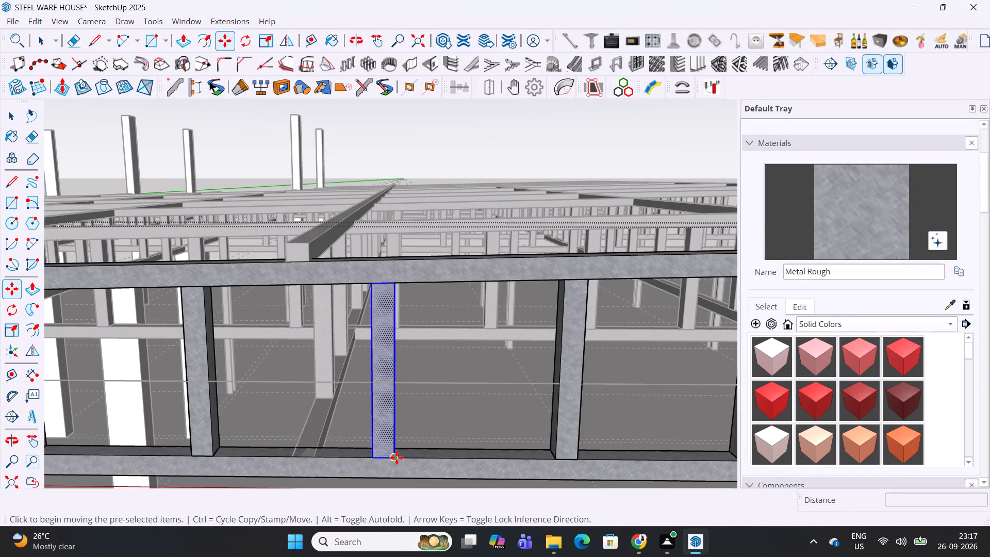
{"action": "left_click", "coordinate": [397, 457]}
{"action": "left_click", "coordinate": [310, 456]}
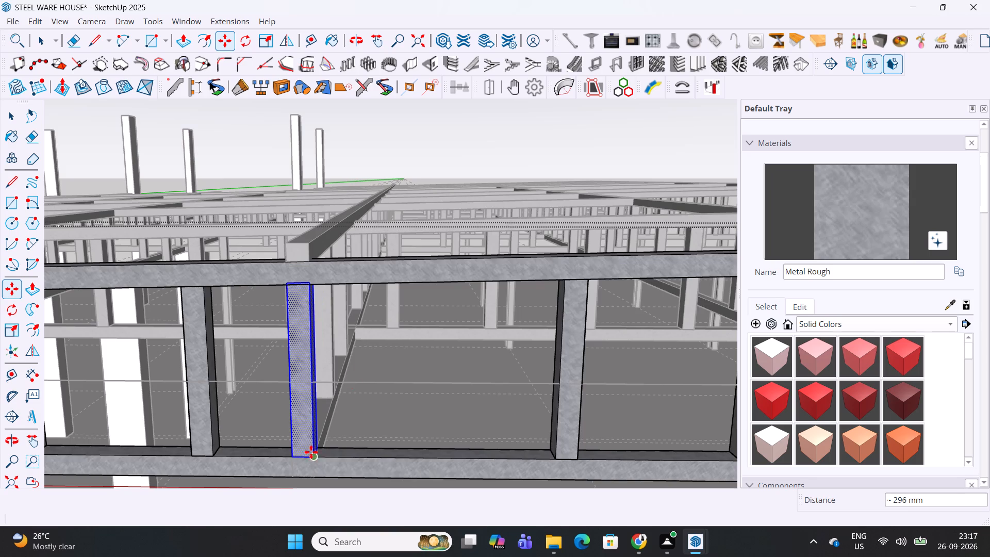
Copy the repositioned web about 510 mm along the front truss toward the corner column.
{"action": "scroll", "coordinate": [367, 361], "scroll_direction": "down", "scroll_amount": 4}
{"action": "middle_click_drag", "start_coordinate": [361, 373], "coordinate": [380, 376]}
{"action": "scroll", "coordinate": [415, 383], "scroll_direction": "up", "scroll_amount": 3}
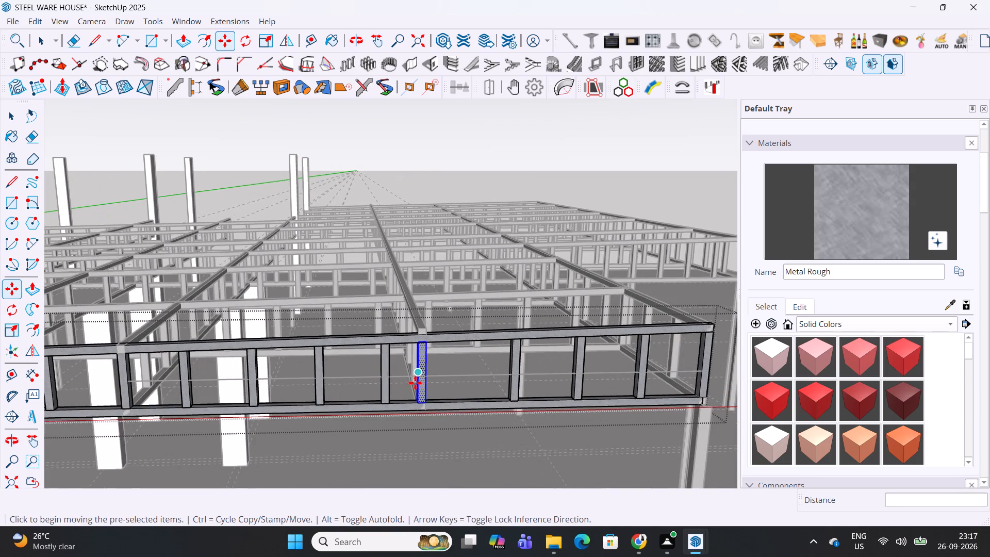
{"action": "scroll", "coordinate": [428, 400], "scroll_direction": "up", "scroll_amount": 5}
{"action": "left_click", "coordinate": [427, 403]}
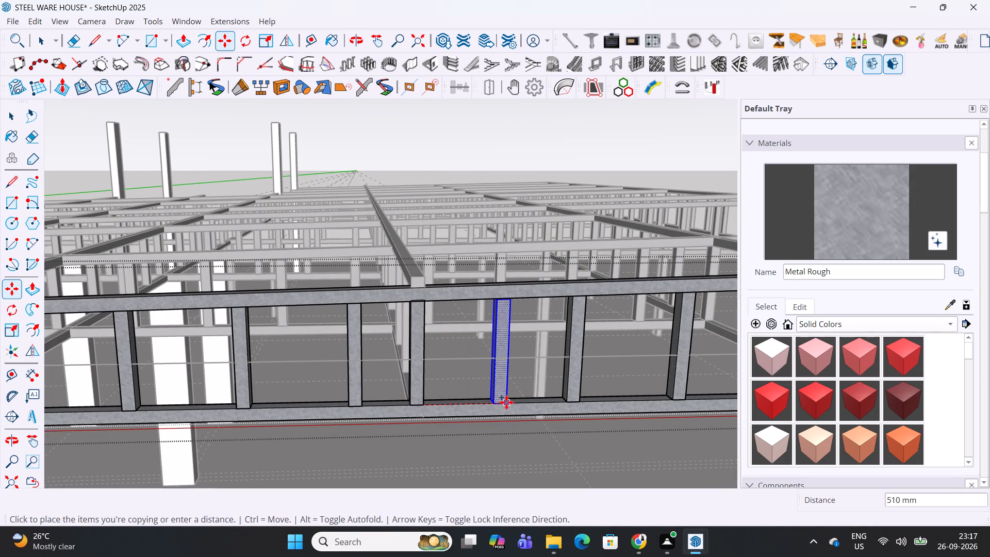
{"action": "left_click", "coordinate": [506, 402]}
Move the front truss web on the other side of the new cross truss slightly further away from the junction.
{"action": "key", "text": "space"}
{"action": "triple_click", "coordinate": [355, 379]}
{"action": "left_click", "coordinate": [355, 379]}
{"action": "key", "text": "m"}
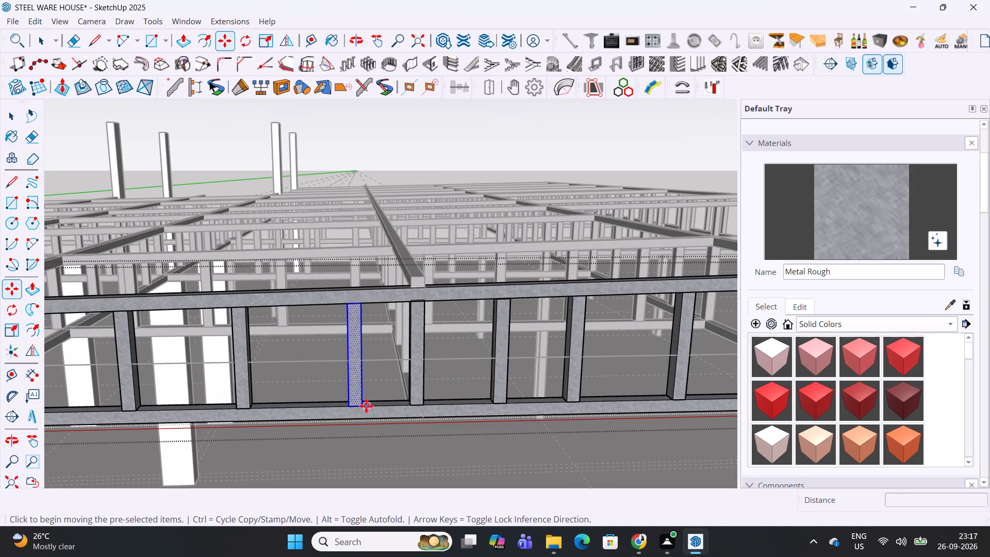
{"action": "left_click", "coordinate": [362, 406]}
{"action": "left_click", "coordinate": [342, 405]}
Move the web beside the copied one about 126 mm toward the corner column to even out the front truss spacing.
{"action": "scroll", "coordinate": [388, 374], "scroll_direction": "down", "scroll_amount": 3}
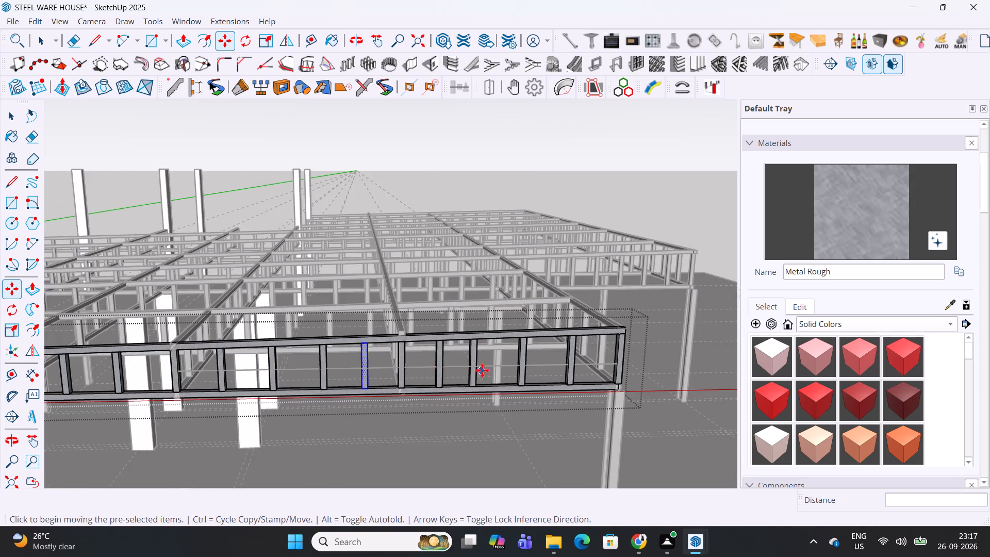
{"action": "middle_click_drag", "start_coordinate": [483, 370], "coordinate": [463, 373]}
{"action": "scroll", "coordinate": [396, 389], "scroll_direction": "up", "scroll_amount": 9}
{"action": "key", "text": "space"}
{"action": "triple_click", "coordinate": [394, 389]}
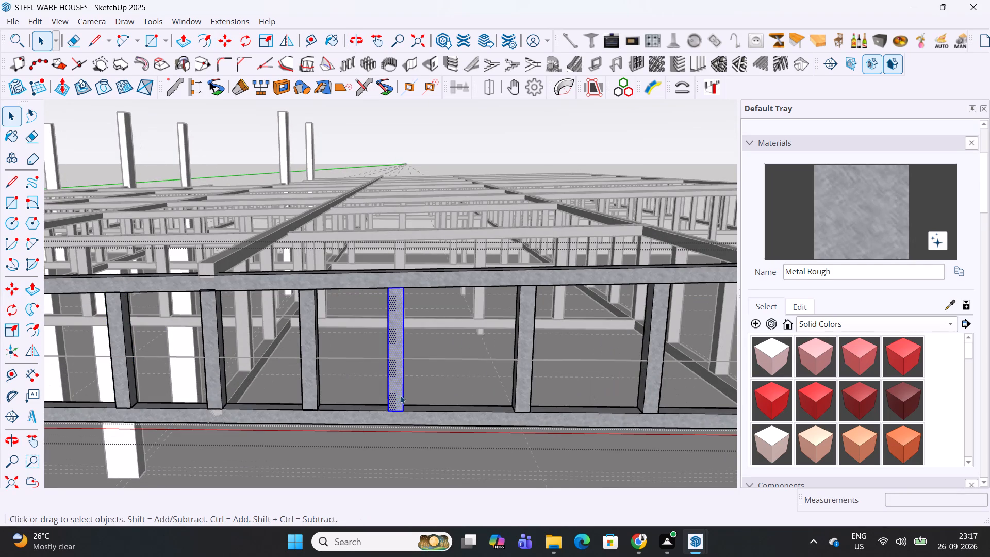
{"action": "key", "text": "m"}
{"action": "left_click", "coordinate": [403, 414]}
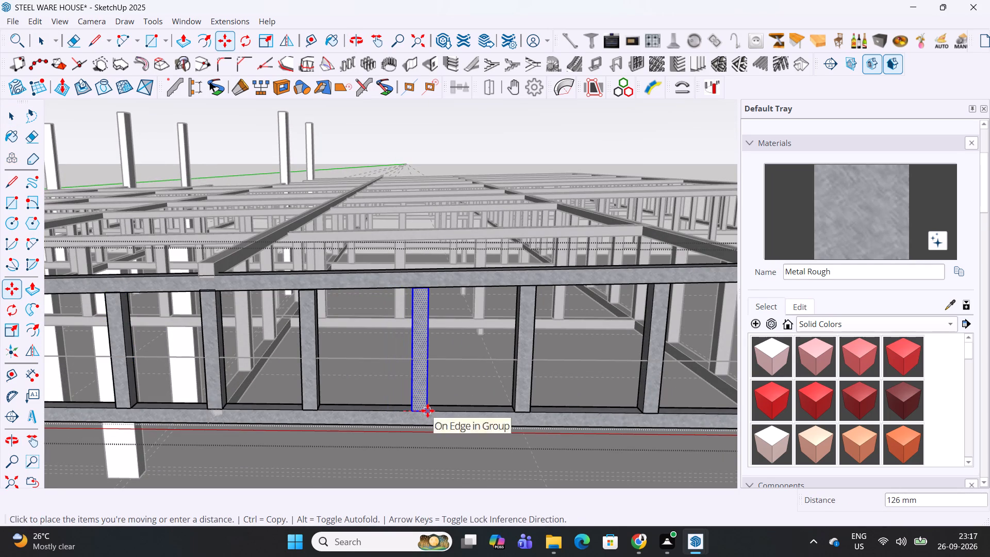
{"action": "left_click", "coordinate": [428, 411]}
{"action": "scroll", "coordinate": [511, 353], "scroll_direction": "down", "scroll_amount": 6}
{"action": "middle_click_drag", "start_coordinate": [415, 364], "coordinate": [458, 377]}
{"action": "key", "text": "space"}
{"action": "key", "text": "Escape"}
Lower the new cross truss's top chord about 72 mm, level with the top of the front truss.
{"action": "scroll", "coordinate": [477, 352], "scroll_direction": "up", "scroll_amount": 4}
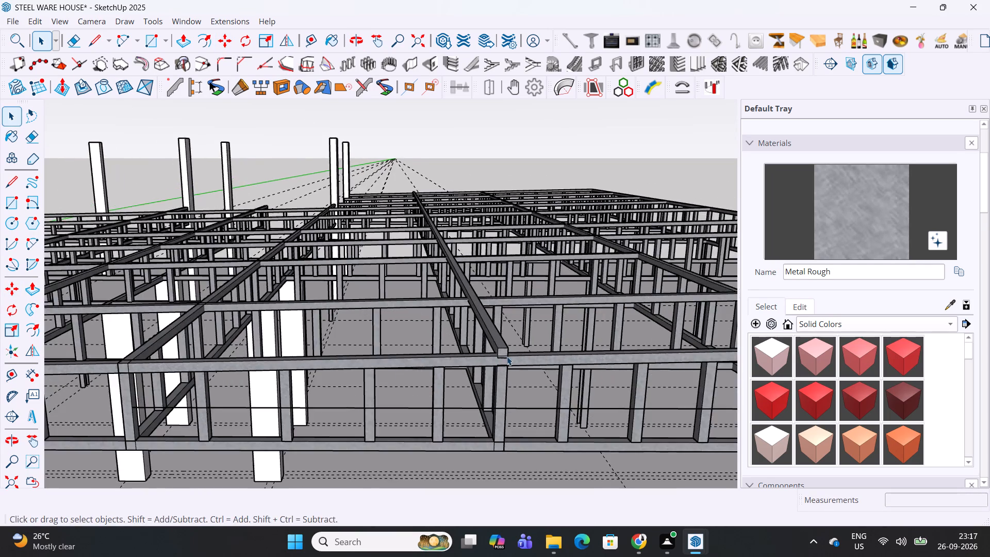
{"action": "scroll", "coordinate": [507, 355], "scroll_direction": "up", "scroll_amount": 5}
{"action": "middle_click_drag", "start_coordinate": [507, 352], "coordinate": [469, 312]}
{"action": "triple_click", "coordinate": [470, 322]}
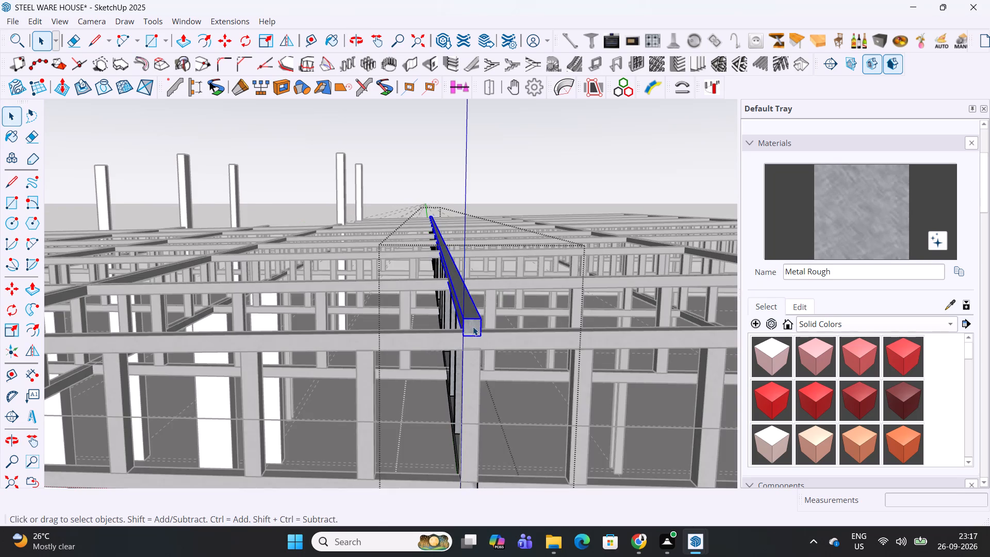
{"action": "middle_click_drag", "start_coordinate": [473, 326], "coordinate": [450, 300], "text": "shift"}
{"action": "scroll", "coordinate": [450, 300], "scroll_direction": "up", "scroll_amount": 4}
{"action": "key", "text": "m"}
{"action": "left_click", "coordinate": [464, 292]}
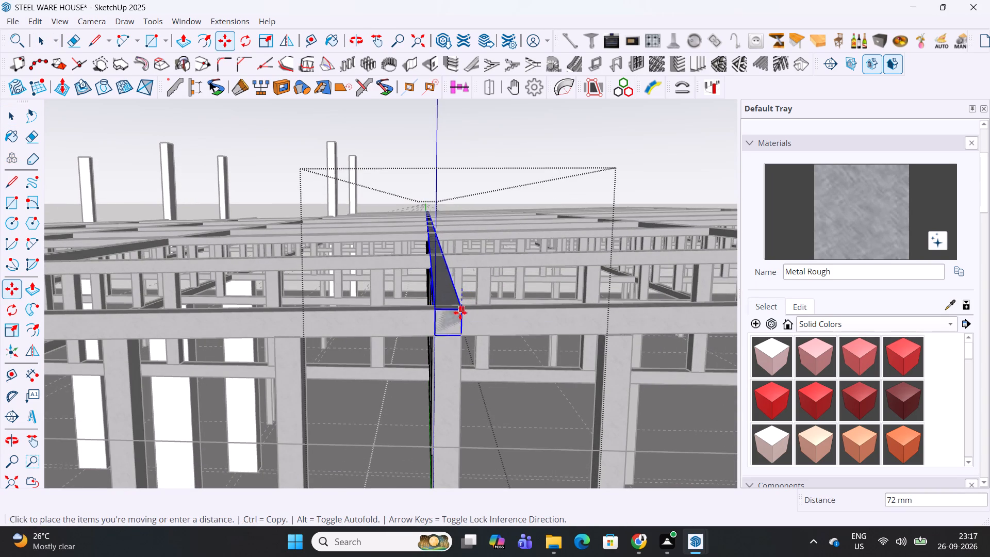
{"action": "scroll", "coordinate": [460, 312], "scroll_direction": "up", "scroll_amount": 9}
{"action": "left_click", "coordinate": [460, 312]}
Scale all the new cross truss's webs down in height, excluding both chords, to fit under the lowered top chord.
{"action": "scroll", "coordinate": [460, 310], "scroll_direction": "down", "scroll_amount": 7}
{"action": "middle_click_drag", "start_coordinate": [485, 317], "coordinate": [256, 356]}
{"action": "scroll", "coordinate": [388, 332], "scroll_direction": "down", "scroll_amount": 7}
{"action": "middle_click_drag", "start_coordinate": [541, 331], "coordinate": [403, 315]}
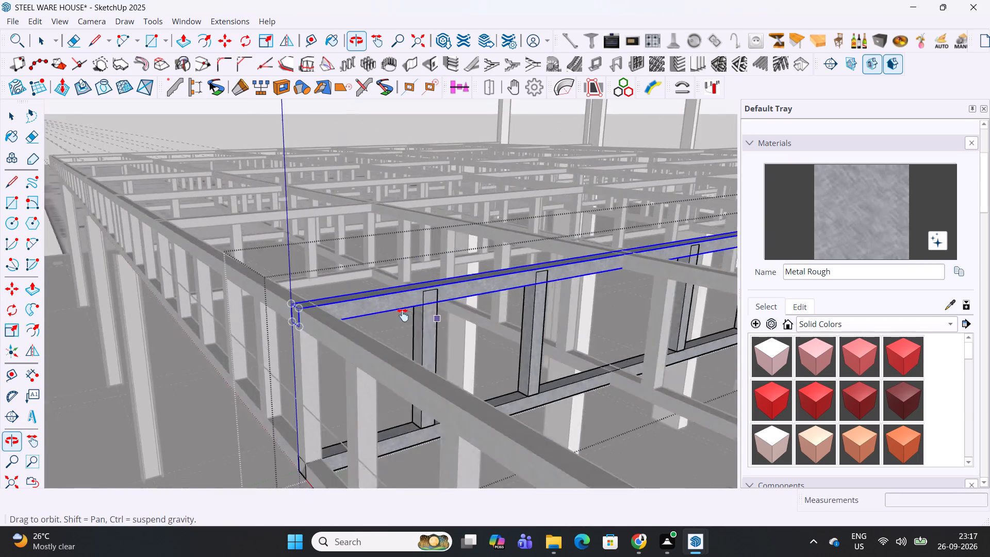
{"action": "middle_click_drag", "start_coordinate": [403, 315], "coordinate": [342, 315]}
{"action": "scroll", "coordinate": [498, 296], "scroll_direction": "down", "scroll_amount": 8}
{"action": "middle_click_drag", "start_coordinate": [445, 325], "coordinate": [626, 318]}
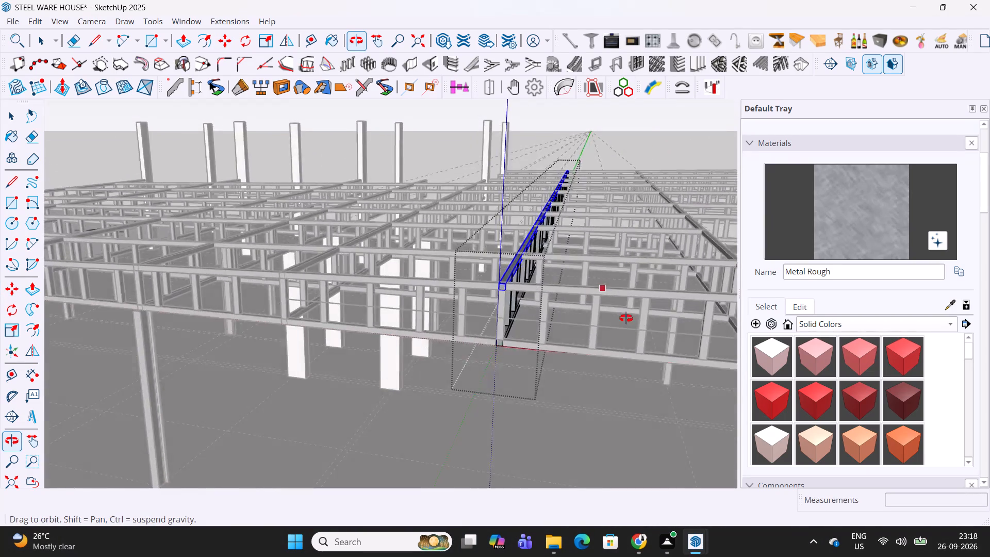
{"action": "middle_click_drag", "start_coordinate": [626, 318], "coordinate": [675, 263]}
{"action": "middle_click_drag", "start_coordinate": [524, 292], "coordinate": [519, 292]}
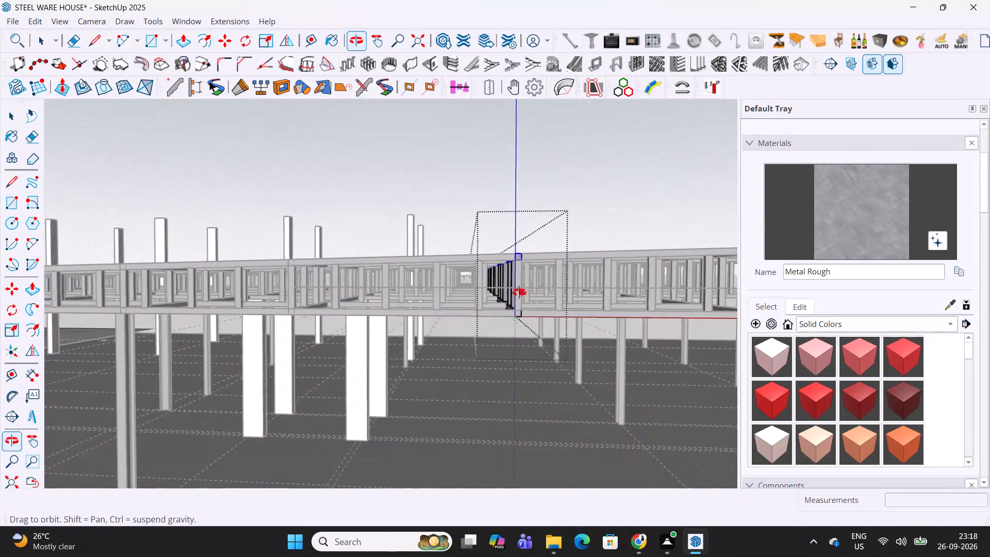
{"action": "middle_click_drag", "start_coordinate": [519, 292], "coordinate": [506, 291]}
{"action": "key", "text": "space"}
{"action": "left_click_drag", "start_coordinate": [539, 268], "coordinate": [488, 295]}
{"action": "middle_click_drag", "start_coordinate": [547, 286], "coordinate": [533, 294]}
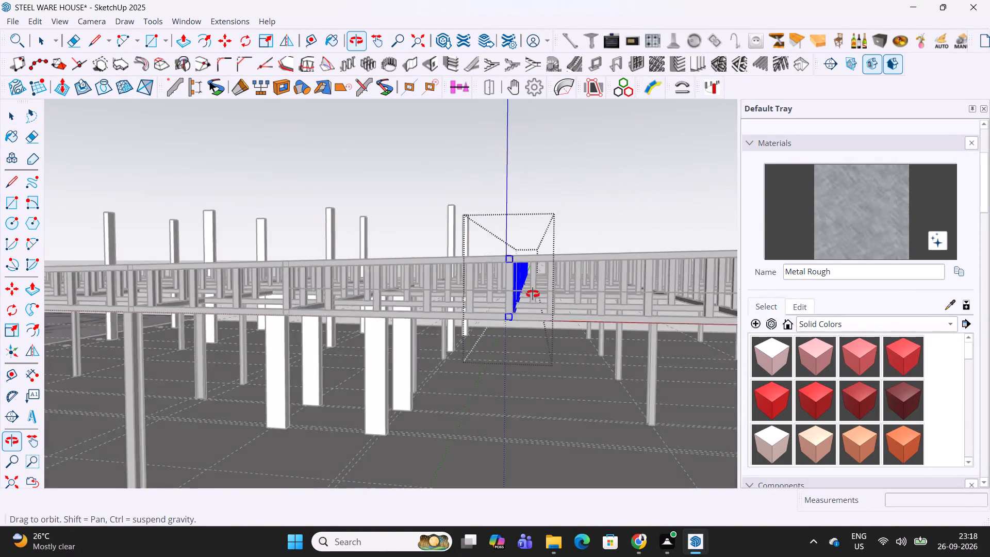
{"action": "middle_click_drag", "start_coordinate": [533, 294], "coordinate": [459, 351]}
{"action": "left_click", "coordinate": [522, 265], "text": "shift"}
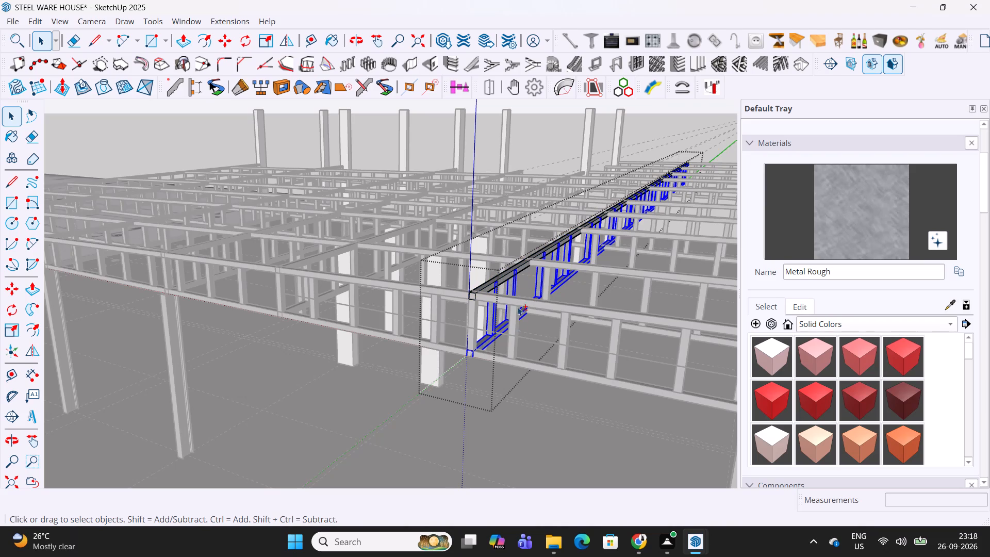
{"action": "left_click", "coordinate": [521, 317], "text": "shift"}
{"action": "scroll", "coordinate": [580, 287], "scroll_direction": "down", "scroll_amount": 2}
{"action": "middle_click_drag", "start_coordinate": [642, 254], "coordinate": [446, 378], "text": "shift"}
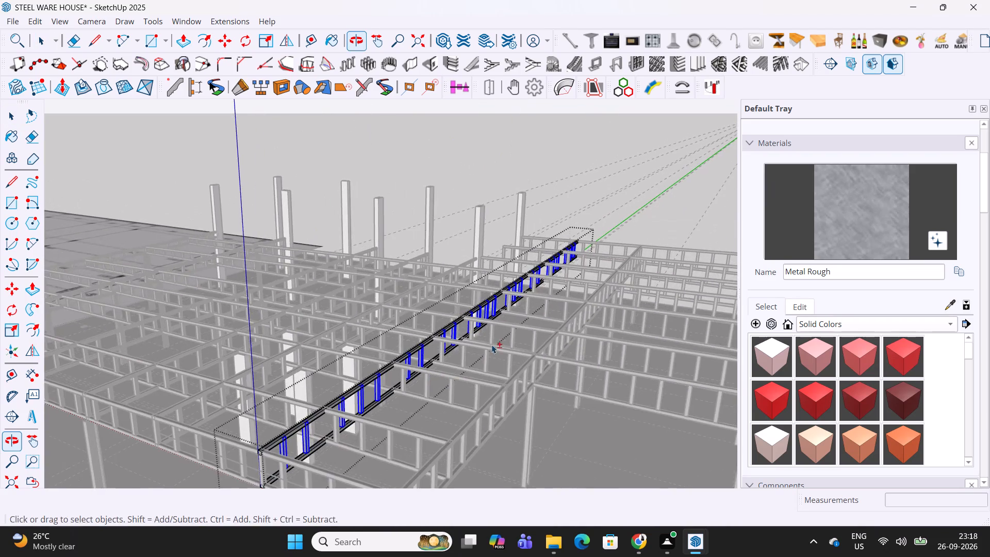
{"action": "middle_click_drag", "start_coordinate": [580, 280], "coordinate": [521, 317]}
{"action": "scroll", "coordinate": [441, 341], "scroll_direction": "up", "scroll_amount": 1}
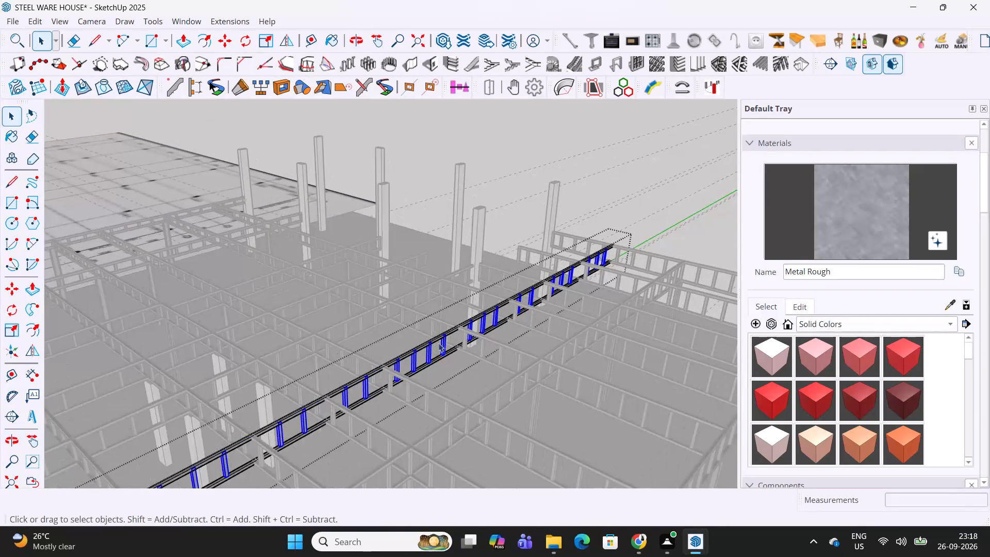
{"action": "middle_click_drag", "start_coordinate": [432, 347], "coordinate": [506, 303], "text": "shift"}
{"action": "key", "text": "s"}
{"action": "scroll", "coordinate": [490, 309], "scroll_direction": "up", "scroll_amount": 16}
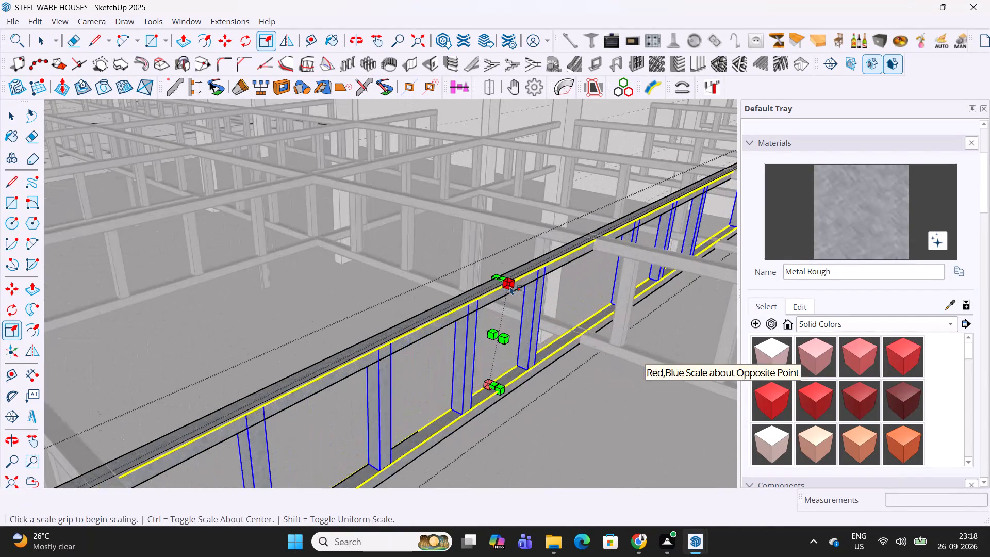
{"action": "left_click", "coordinate": [502, 281]}
{"action": "left_click", "coordinate": [510, 295]}
Copy the cross truss's last web to the chords' rear end, against the rear truss.
{"action": "scroll", "coordinate": [513, 297], "scroll_direction": "down", "scroll_amount": 5}
{"action": "middle_click_drag", "start_coordinate": [659, 265], "coordinate": [554, 295]}
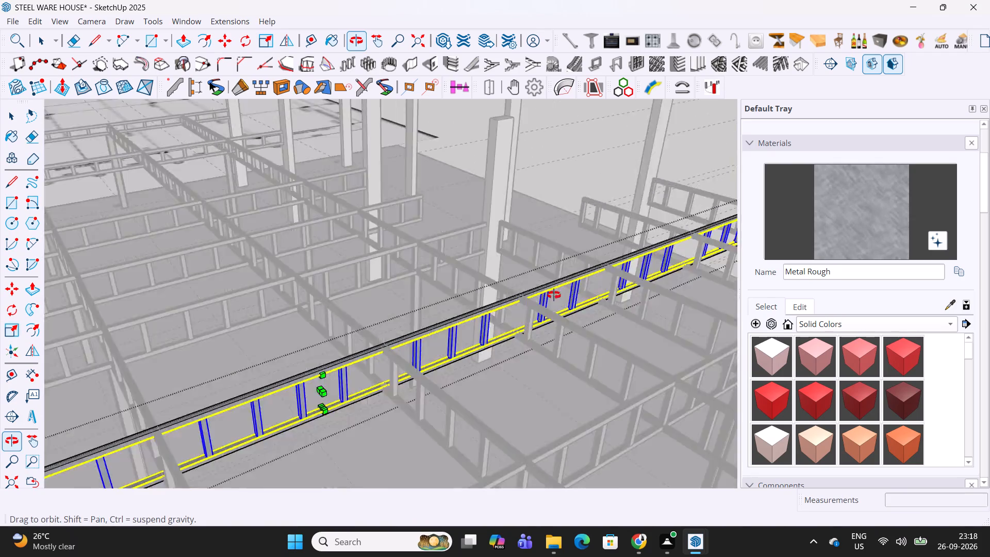
{"action": "middle_click_drag", "start_coordinate": [554, 295], "coordinate": [394, 296]}
{"action": "scroll", "coordinate": [413, 321], "scroll_direction": "up", "scroll_amount": 9}
{"action": "middle_click_drag", "start_coordinate": [355, 357], "coordinate": [411, 354]}
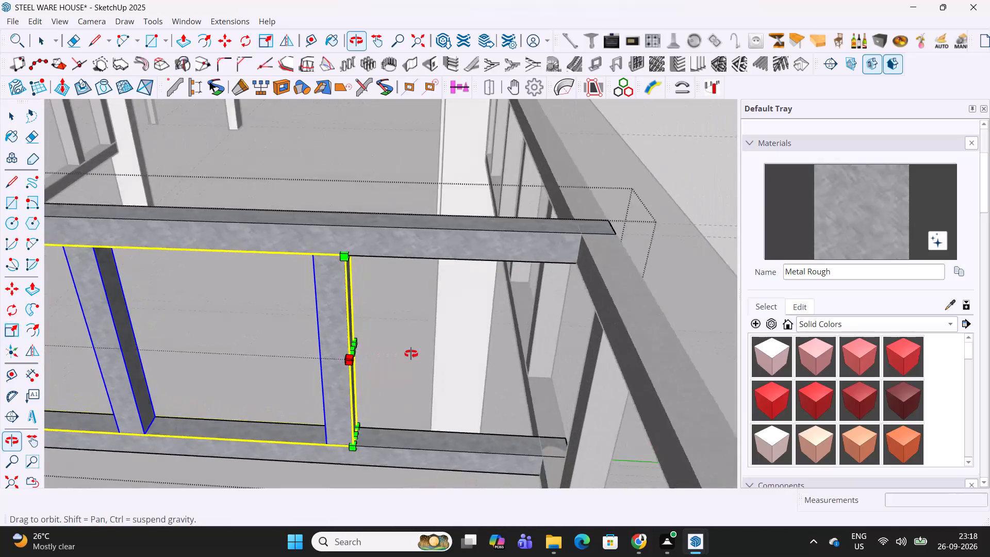
{"action": "middle_click_drag", "start_coordinate": [411, 354], "coordinate": [438, 348]}
{"action": "key", "text": "space"}
{"action": "left_click", "coordinate": [332, 384]}
{"action": "key", "text": "m"}
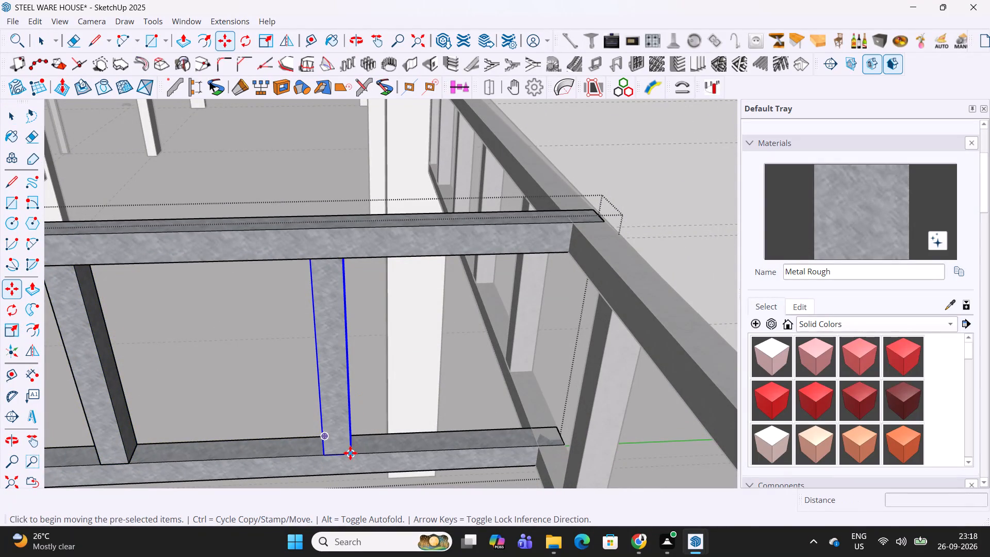
{"action": "left_click", "coordinate": [350, 453]}
{"action": "left_click", "coordinate": [564, 445]}
{"action": "key", "text": "space"}
{"action": "key", "text": "Escape"}
Measure the clear distance between the two front columns of the second bay from the far end of the front truss.
{"action": "scroll", "coordinate": [557, 364], "scroll_direction": "down", "scroll_amount": 7}
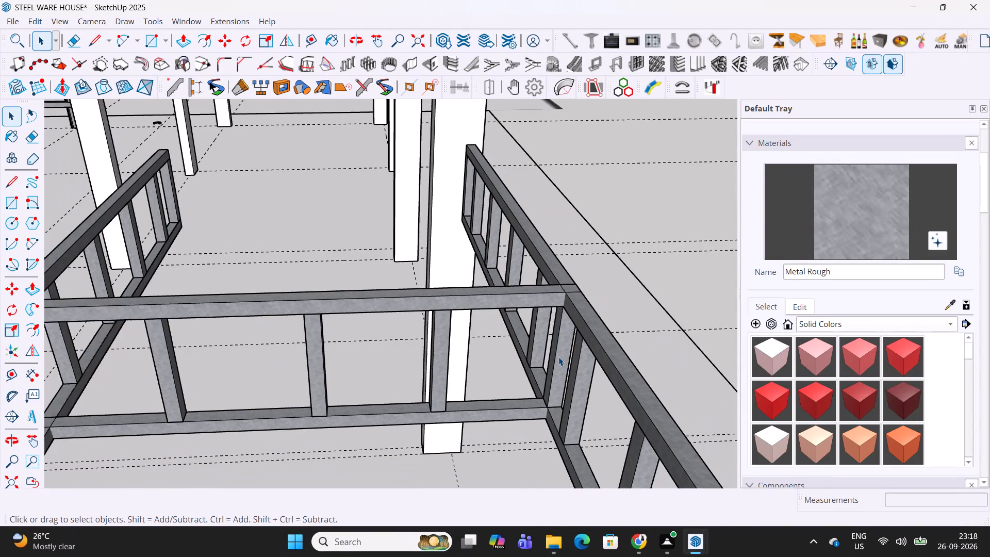
{"action": "scroll", "coordinate": [548, 346], "scroll_direction": "down", "scroll_amount": 8}
{"action": "scroll", "coordinate": [579, 312], "scroll_direction": "down", "scroll_amount": 12}
{"action": "middle_click_drag", "start_coordinate": [394, 314], "coordinate": [508, 301]}
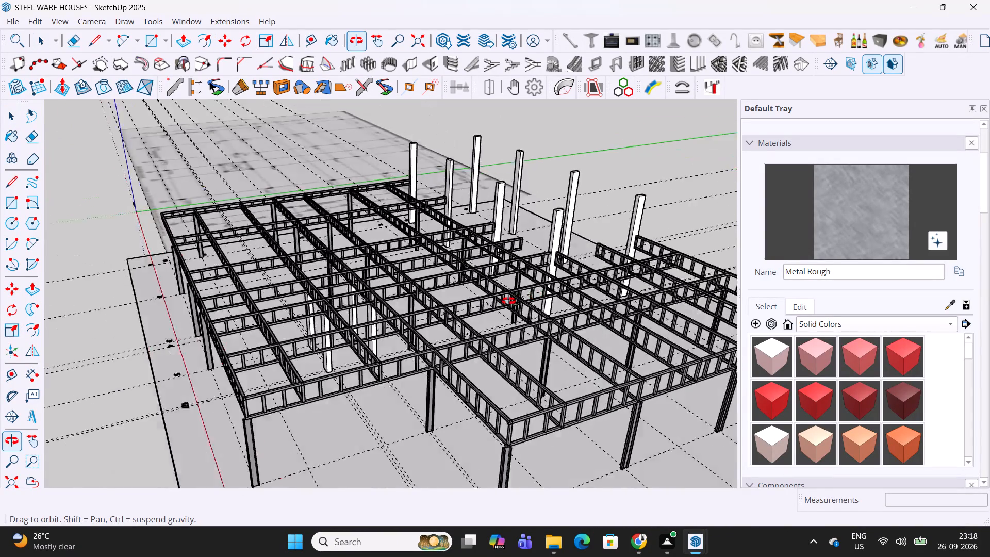
{"action": "middle_click_drag", "start_coordinate": [508, 301], "coordinate": [636, 297]}
{"action": "middle_click_drag", "start_coordinate": [647, 296], "coordinate": [496, 363], "text": "shift"}
{"action": "middle_click_drag", "start_coordinate": [455, 374], "coordinate": [501, 371]}
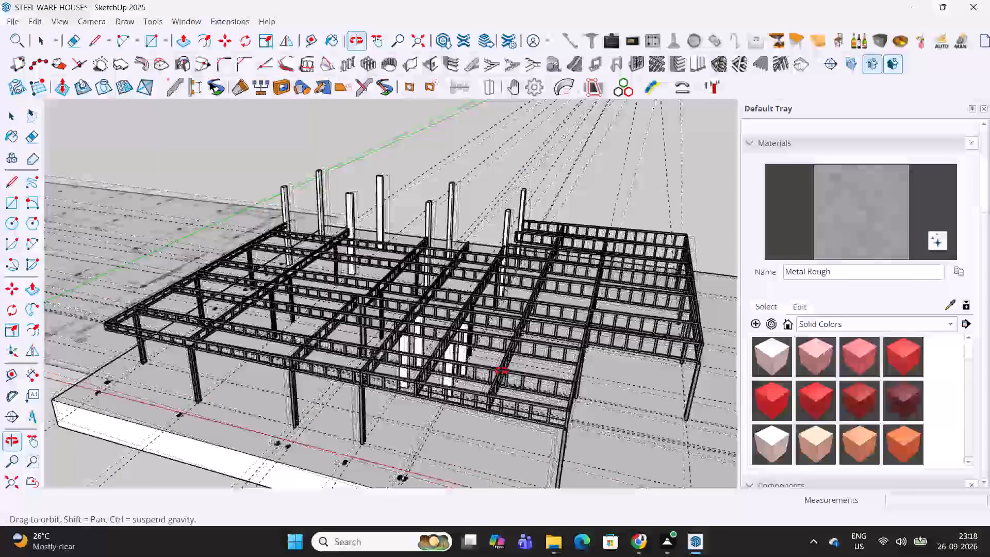
{"action": "middle_click_drag", "start_coordinate": [501, 371], "coordinate": [637, 392]}
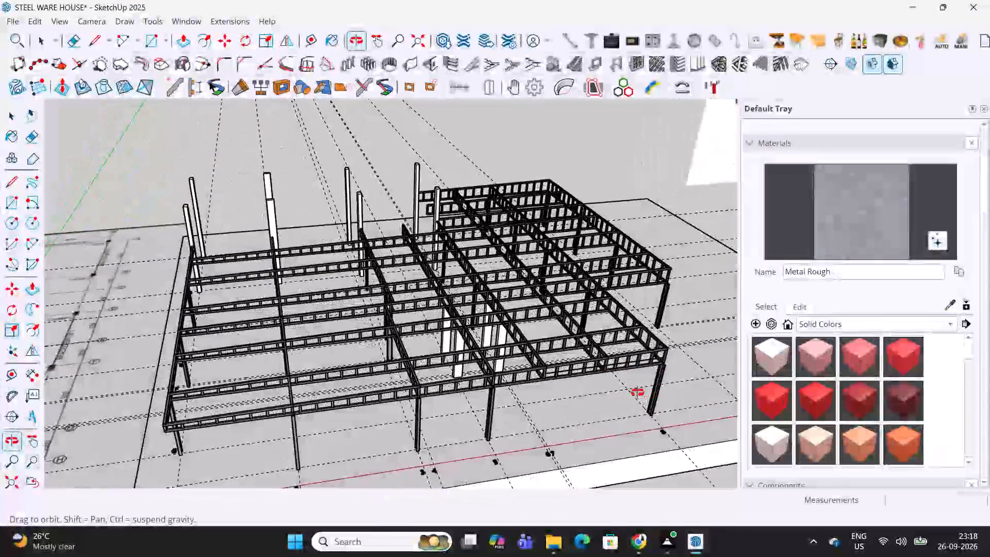
{"action": "middle_click_drag", "start_coordinate": [637, 392], "coordinate": [602, 368]}
{"action": "scroll", "coordinate": [263, 387], "scroll_direction": "up", "scroll_amount": 8}
{"action": "middle_click_drag", "start_coordinate": [253, 396], "coordinate": [245, 390]}
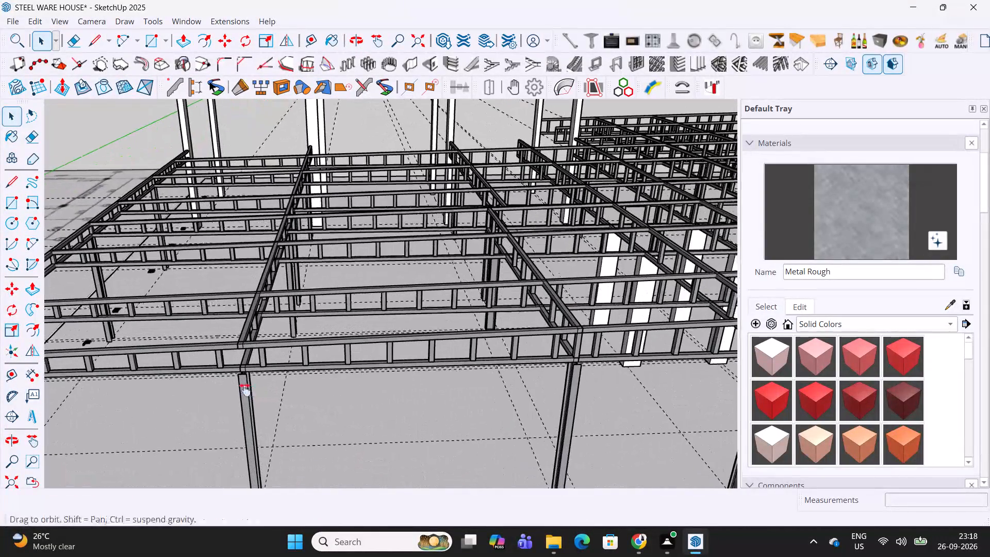
{"action": "middle_click_drag", "start_coordinate": [245, 390], "coordinate": [224, 370]}
{"action": "scroll", "coordinate": [224, 370], "scroll_direction": "up", "scroll_amount": 4}
{"action": "key", "text": "t"}
{"action": "left_click", "coordinate": [219, 379]}
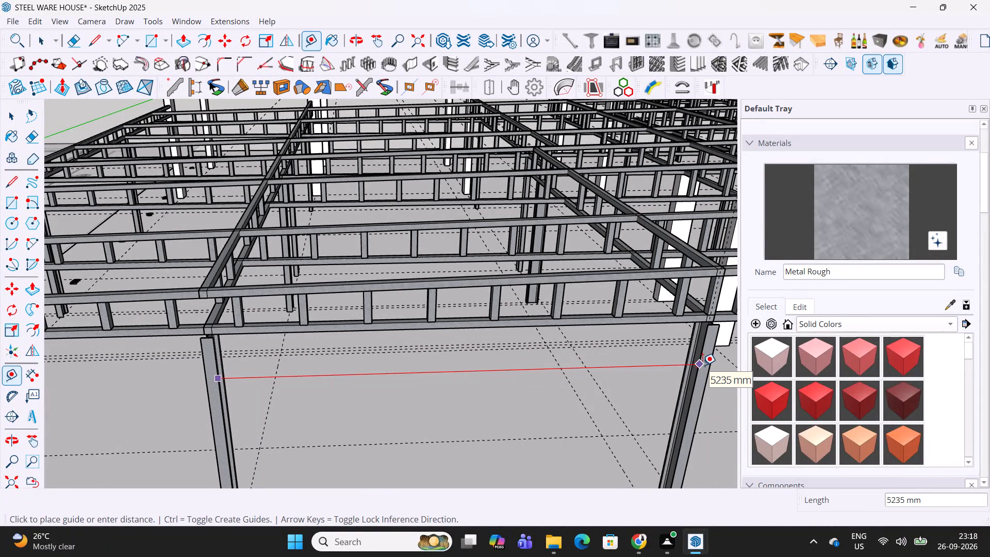
{"action": "key", "text": "Escape"}
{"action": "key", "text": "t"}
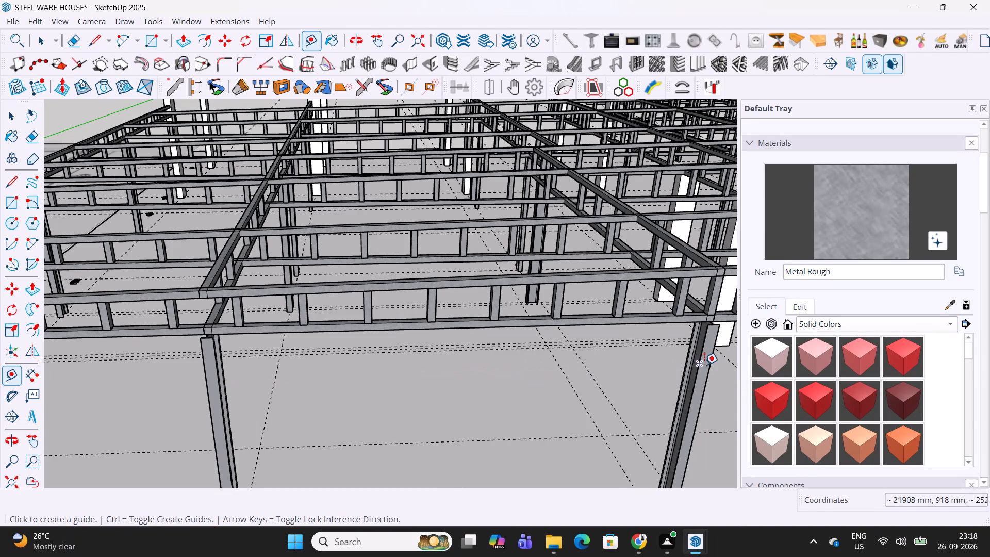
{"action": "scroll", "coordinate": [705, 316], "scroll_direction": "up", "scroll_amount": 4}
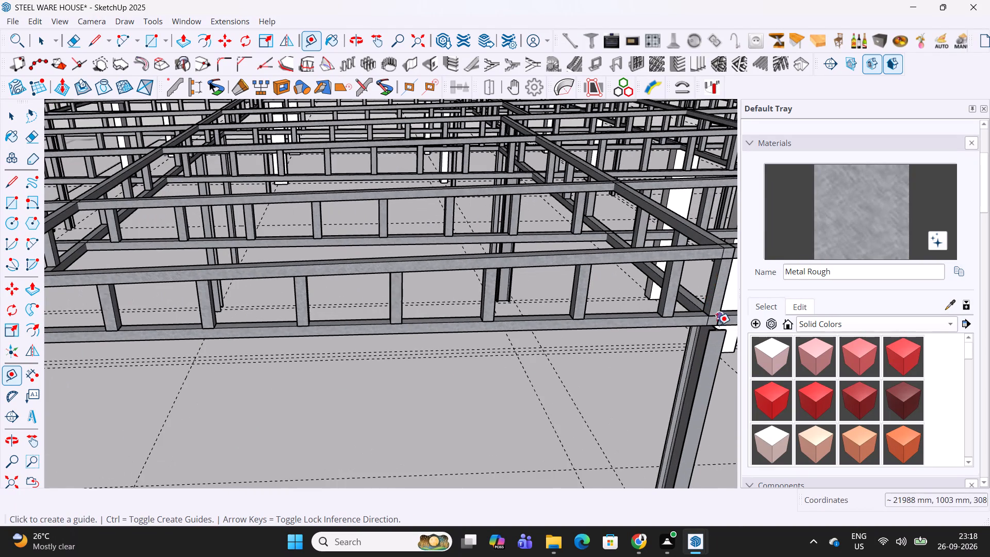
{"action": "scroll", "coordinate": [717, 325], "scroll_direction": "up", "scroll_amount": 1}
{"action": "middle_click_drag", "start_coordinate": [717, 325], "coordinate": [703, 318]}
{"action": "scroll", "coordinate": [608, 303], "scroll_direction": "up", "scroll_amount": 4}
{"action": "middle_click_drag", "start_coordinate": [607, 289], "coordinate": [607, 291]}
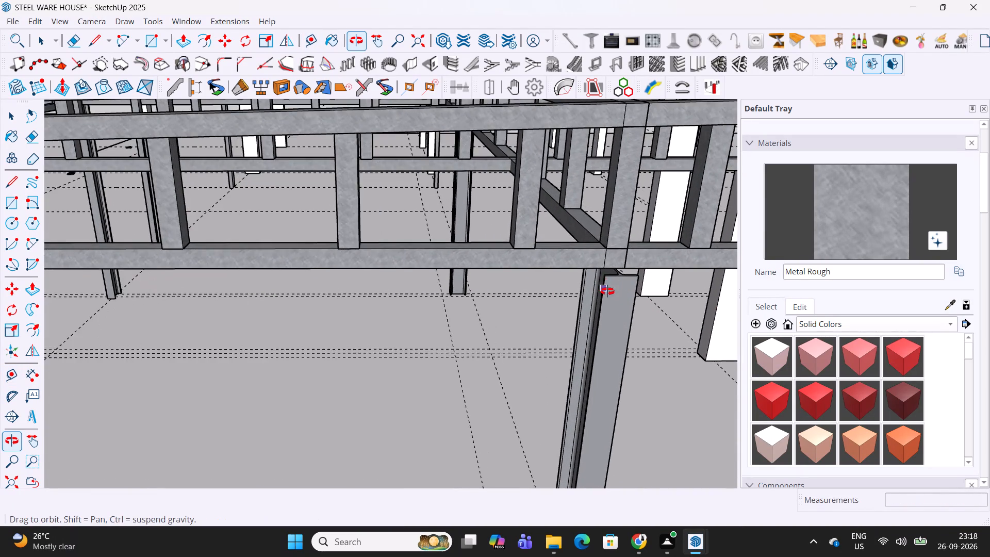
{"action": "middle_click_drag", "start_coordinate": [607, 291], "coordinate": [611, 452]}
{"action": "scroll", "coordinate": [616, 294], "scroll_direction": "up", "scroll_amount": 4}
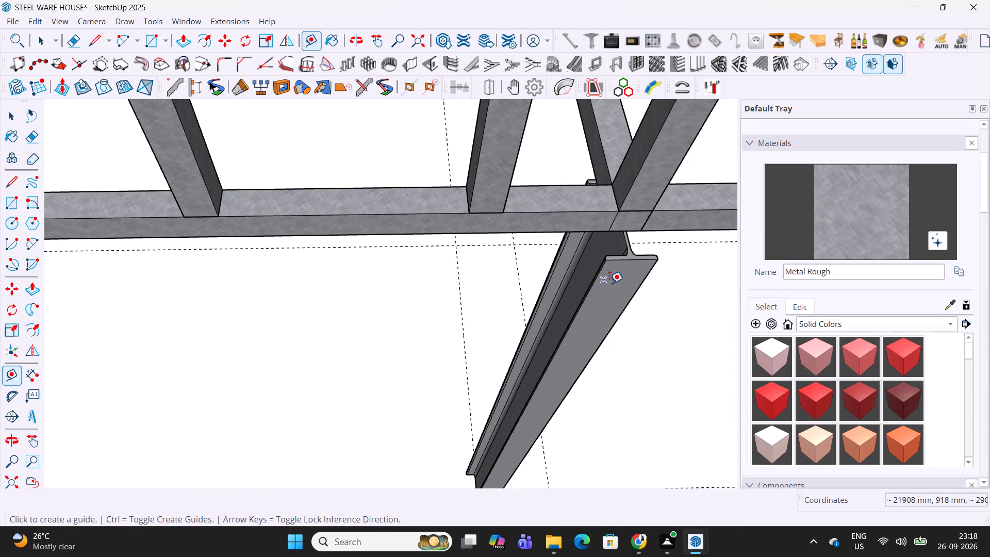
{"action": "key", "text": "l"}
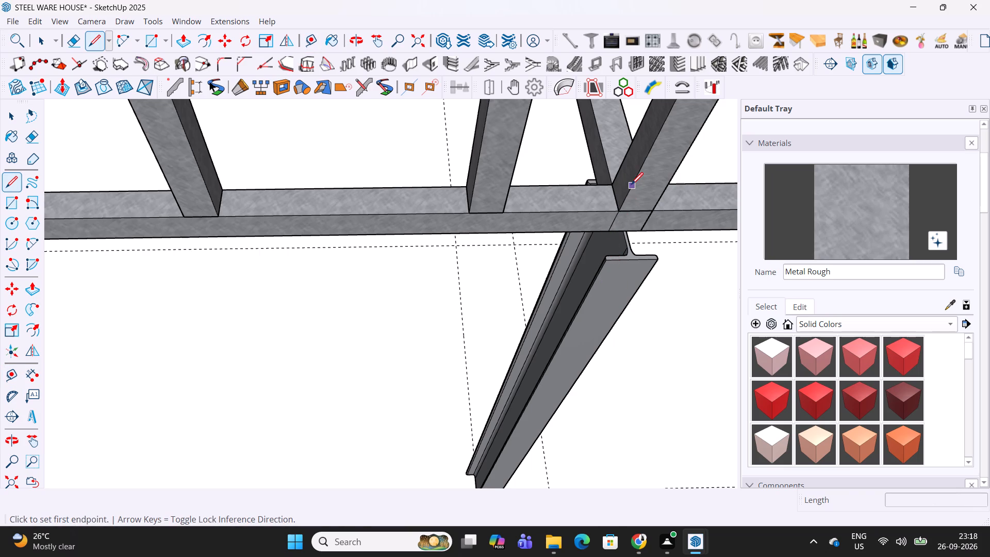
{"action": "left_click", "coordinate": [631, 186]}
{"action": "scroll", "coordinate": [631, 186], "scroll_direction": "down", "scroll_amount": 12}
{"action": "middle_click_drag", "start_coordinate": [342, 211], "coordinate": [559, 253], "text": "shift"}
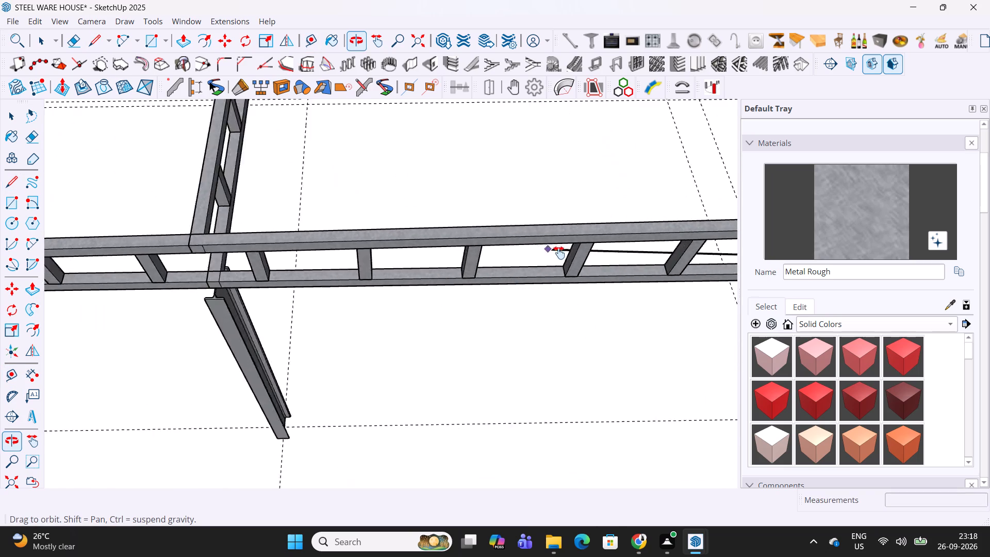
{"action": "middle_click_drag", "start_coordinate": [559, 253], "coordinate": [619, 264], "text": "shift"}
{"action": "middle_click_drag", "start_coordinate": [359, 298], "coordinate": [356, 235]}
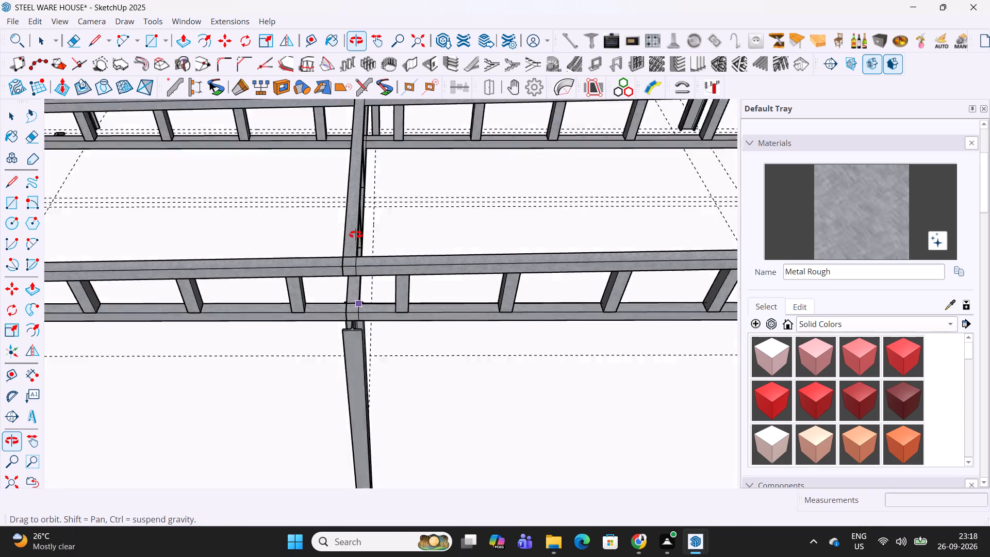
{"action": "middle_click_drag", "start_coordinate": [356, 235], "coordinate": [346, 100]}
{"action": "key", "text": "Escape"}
Copy the first web of the cross truss between the first and second bays to the front end of its chords.
{"action": "scroll", "coordinate": [358, 277], "scroll_direction": "up", "scroll_amount": 4}
{"action": "key", "text": "space"}
{"action": "triple_click", "coordinate": [358, 284]}
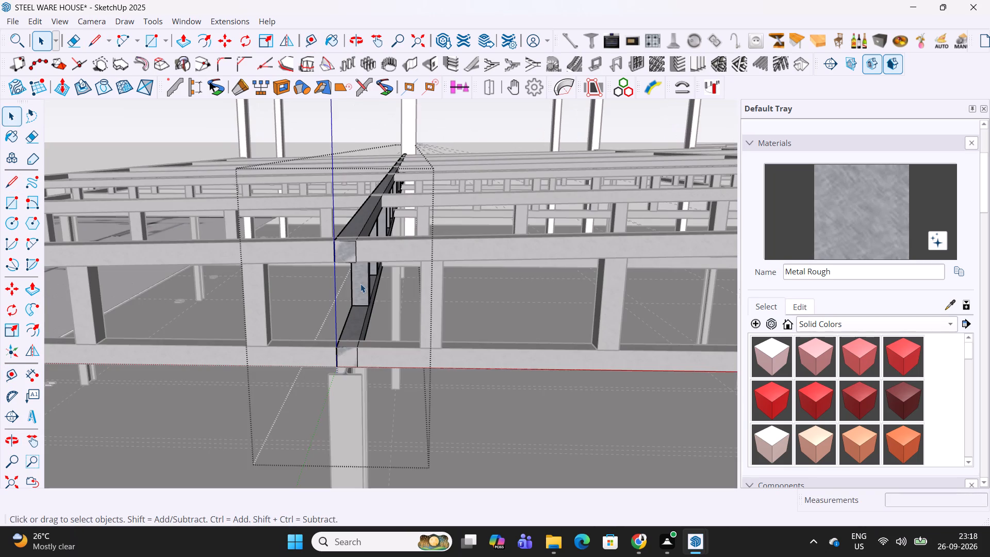
{"action": "scroll", "coordinate": [360, 284], "scroll_direction": "up", "scroll_amount": 4}
{"action": "key", "text": "m"}
{"action": "left_click", "coordinate": [372, 315]}
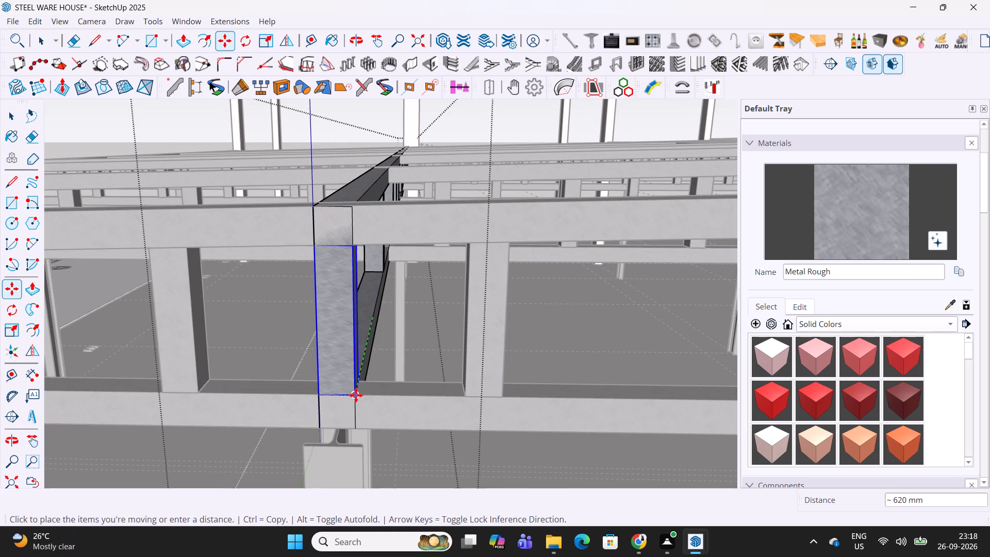
{"action": "left_click", "coordinate": [356, 395]}
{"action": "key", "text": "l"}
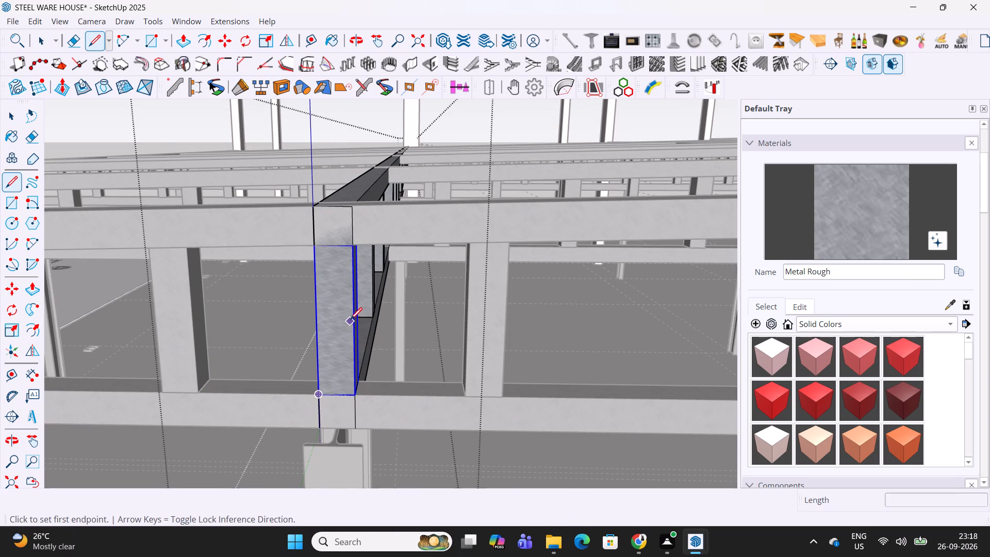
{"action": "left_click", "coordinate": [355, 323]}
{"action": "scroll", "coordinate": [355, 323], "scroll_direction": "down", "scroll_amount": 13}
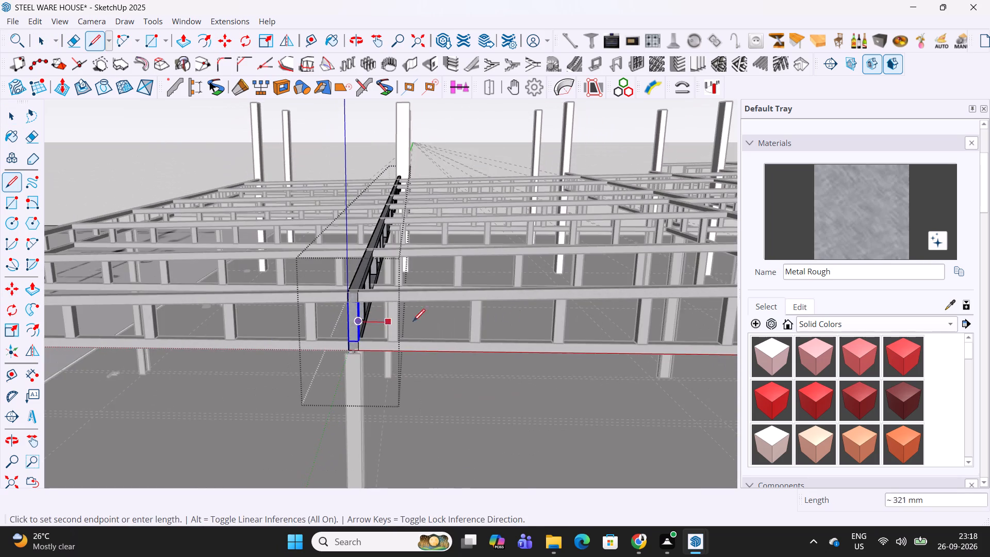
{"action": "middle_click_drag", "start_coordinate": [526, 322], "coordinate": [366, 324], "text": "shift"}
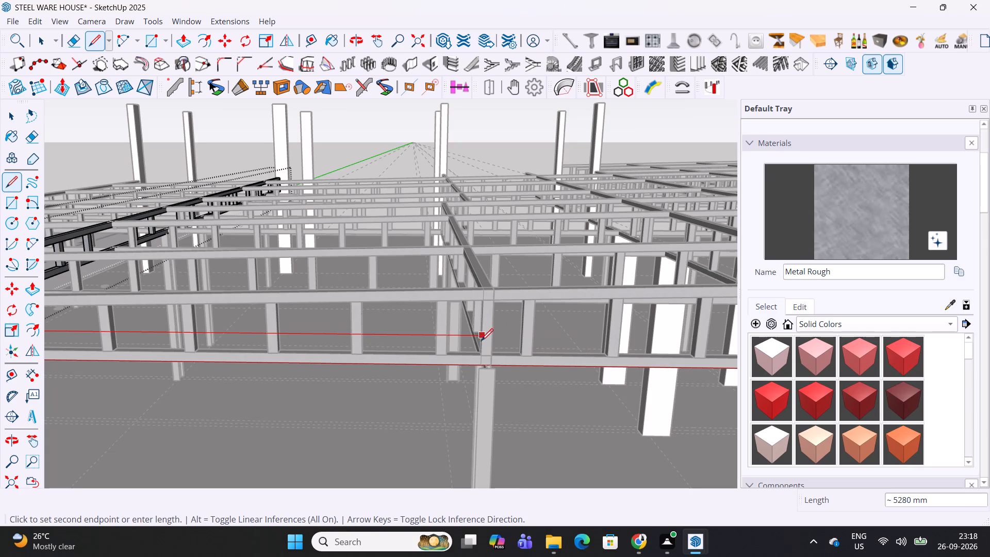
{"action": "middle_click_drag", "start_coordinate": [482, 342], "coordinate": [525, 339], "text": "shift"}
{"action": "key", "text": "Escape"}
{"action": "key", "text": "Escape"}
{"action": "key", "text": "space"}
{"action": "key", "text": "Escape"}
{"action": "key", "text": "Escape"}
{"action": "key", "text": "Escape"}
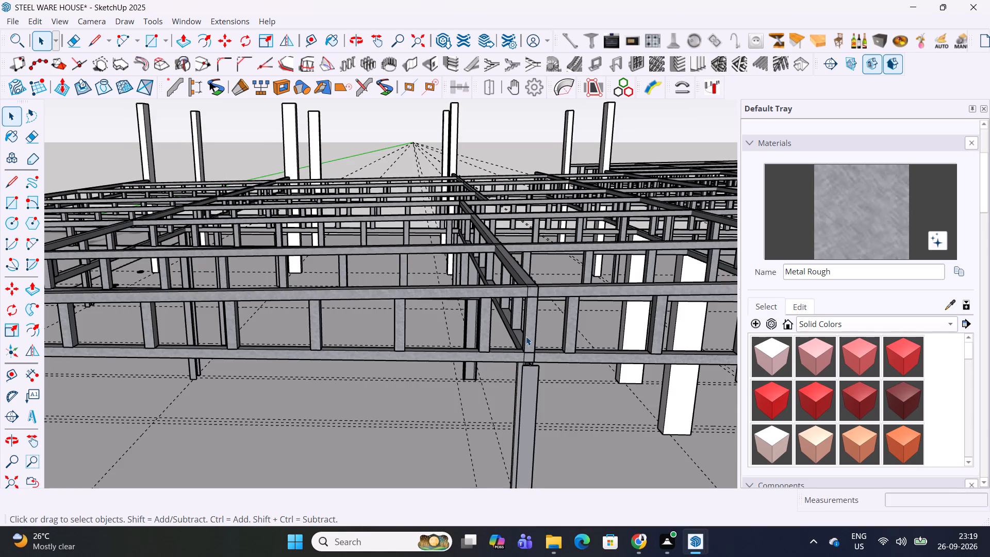
Draw a line about 5280 mm long across the second bay's front, between the cross trusses at its two column lines.
{"action": "key", "text": "l"}
{"action": "left_click", "coordinate": [525, 326]}
{"action": "scroll", "coordinate": [525, 326], "scroll_direction": "down", "scroll_amount": 1}
{"action": "middle_click_drag", "start_coordinate": [525, 326], "coordinate": [914, 330], "text": "shift"}
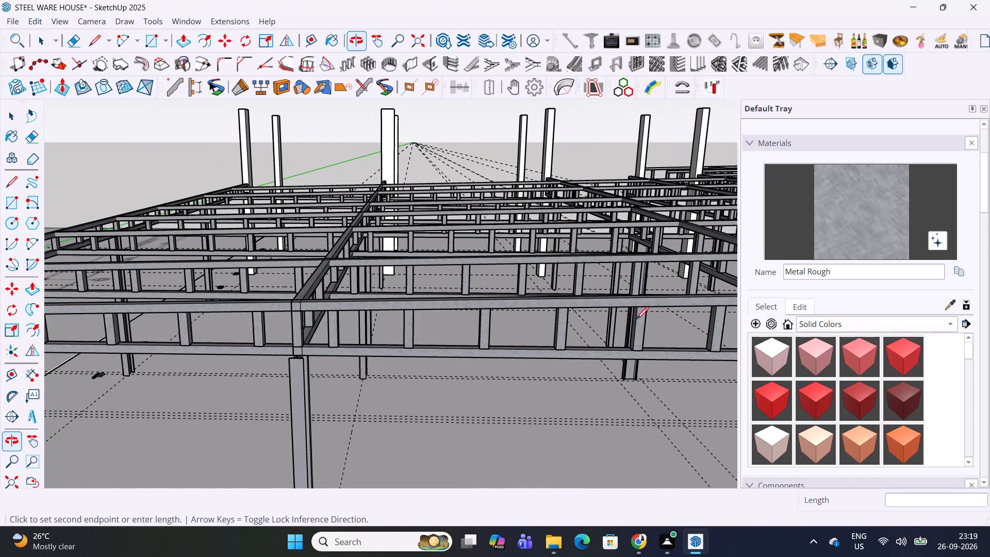
{"action": "scroll", "coordinate": [311, 318], "scroll_direction": "up", "scroll_amount": 6}
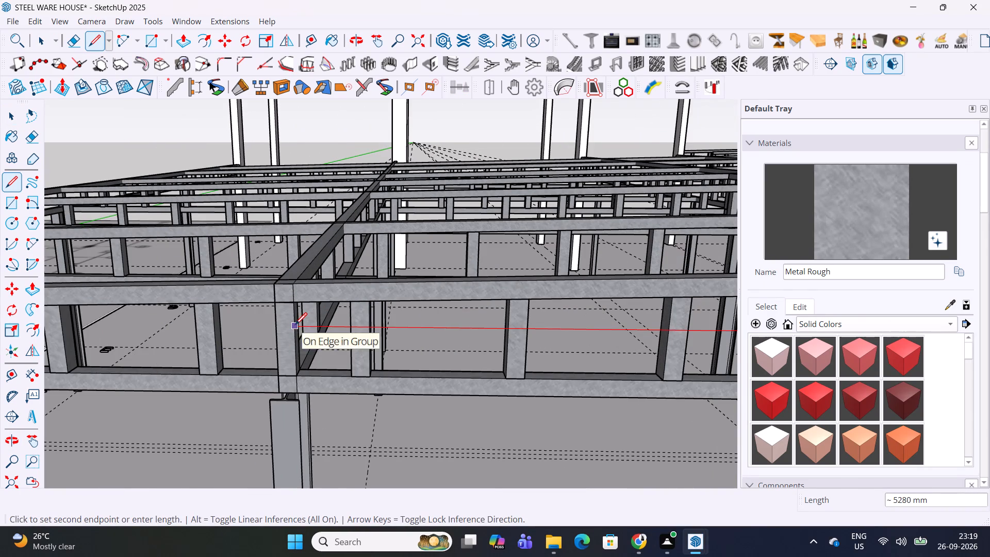
{"action": "left_click", "coordinate": [295, 326]}
Copy the whole cross truss from between the first and second bays to the midpoint of the line across the second bay.
{"action": "key", "text": "space"}
{"action": "left_click", "coordinate": [291, 341]}
{"action": "key", "text": "m"}
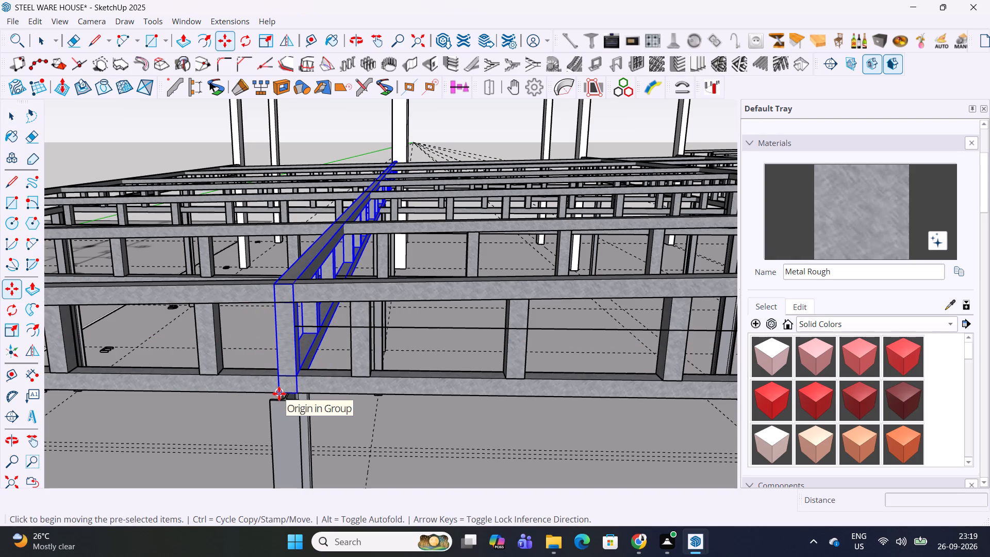
{"action": "left_click", "coordinate": [279, 394]}
{"action": "scroll", "coordinate": [397, 358], "scroll_direction": "down", "scroll_amount": 3}
{"action": "middle_click_drag", "start_coordinate": [455, 356], "coordinate": [320, 342]}
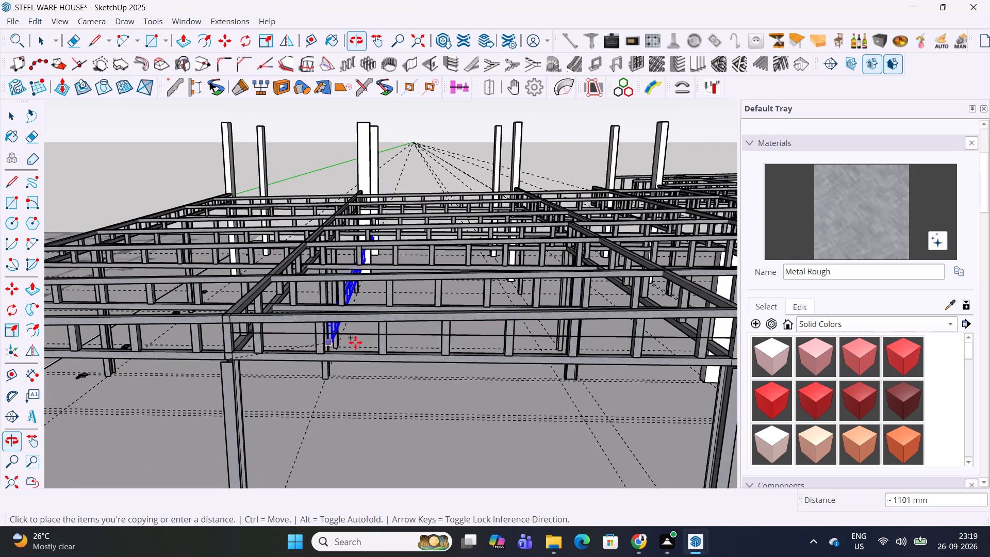
{"action": "left_click", "coordinate": [483, 336]}
Lower the copied cross truss onto the front truss's bottom chord and shift it sideways to centre it on the bay midpoint.
{"action": "middle_click_drag", "start_coordinate": [483, 336], "coordinate": [481, 336]}
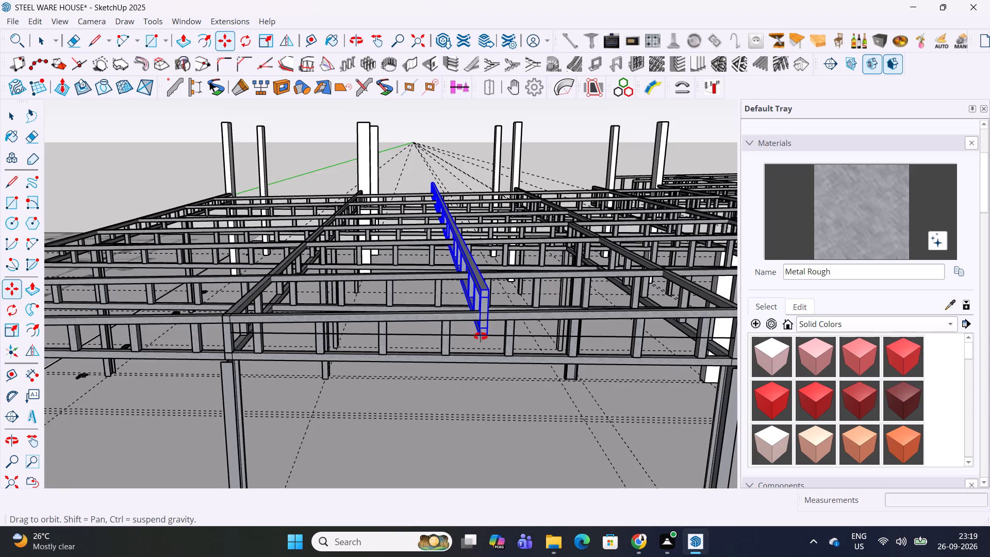
{"action": "middle_click_drag", "start_coordinate": [481, 336], "coordinate": [463, 315]}
{"action": "scroll", "coordinate": [479, 325], "scroll_direction": "up", "scroll_amount": 9}
{"action": "middle_click_drag", "start_coordinate": [491, 340], "coordinate": [464, 301]}
{"action": "scroll", "coordinate": [464, 301], "scroll_direction": "up", "scroll_amount": 4, "text": "shift"}
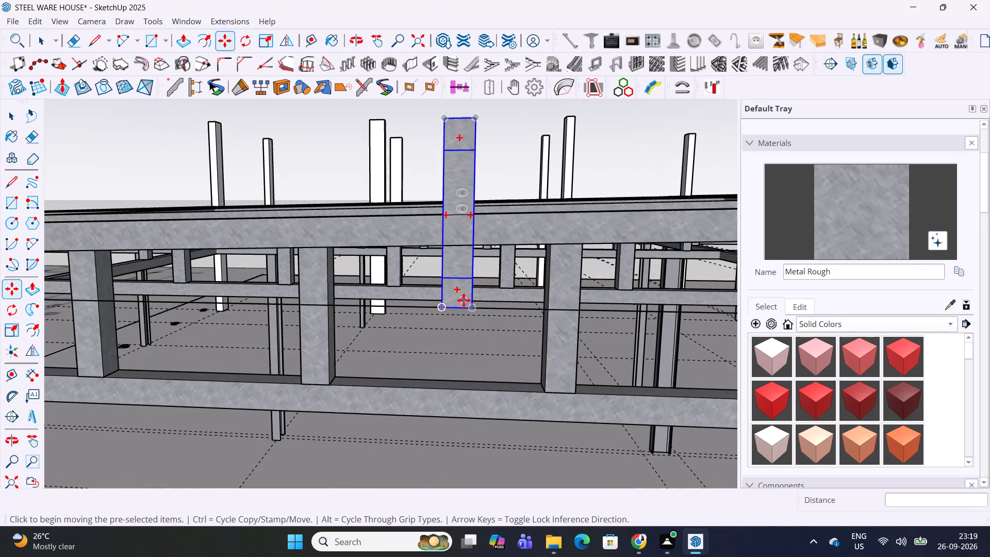
{"action": "left_click", "coordinate": [457, 309]}
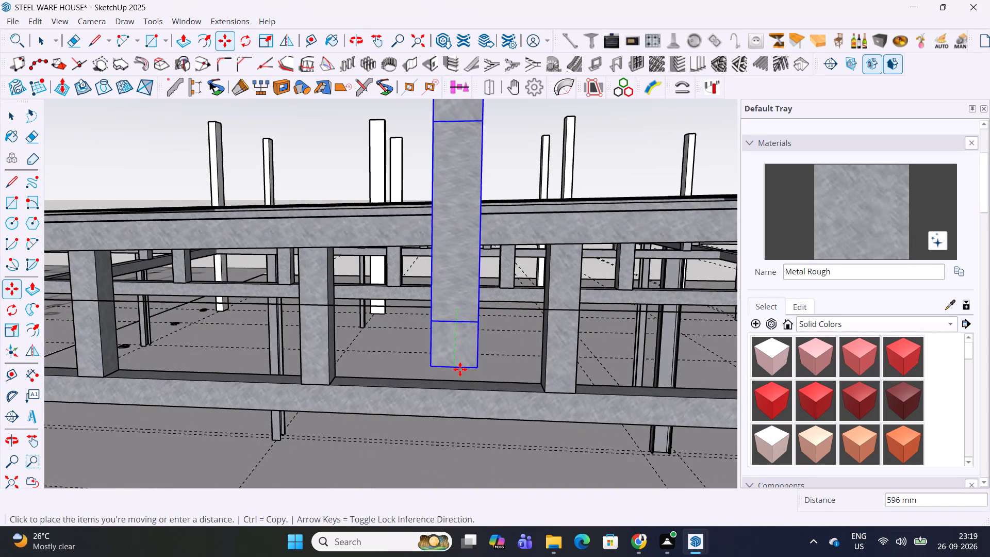
{"action": "left_click", "coordinate": [455, 389]}
{"action": "scroll", "coordinate": [455, 389], "scroll_direction": "up", "scroll_amount": 3}
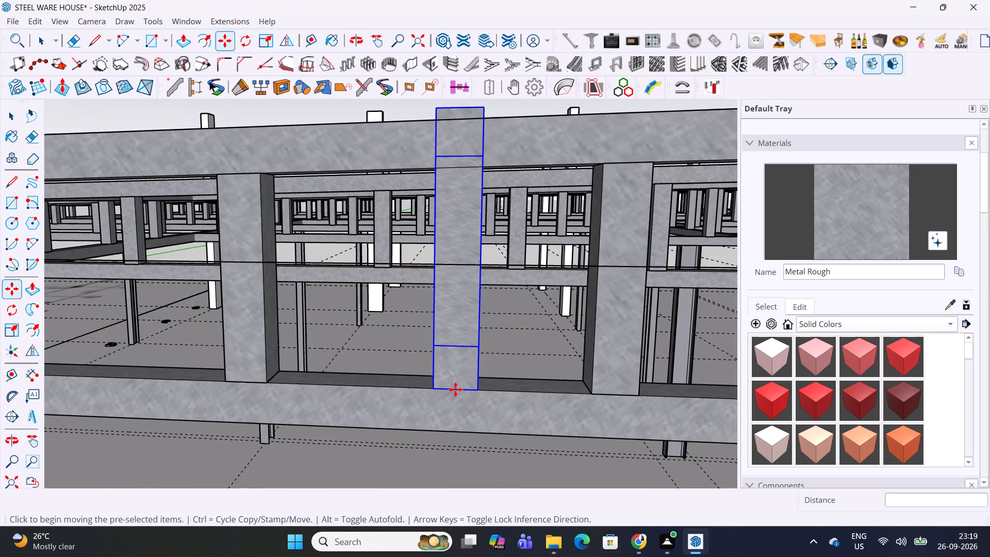
{"action": "scroll", "coordinate": [455, 389], "scroll_direction": "up", "scroll_amount": 1}
{"action": "left_click", "coordinate": [456, 390]}
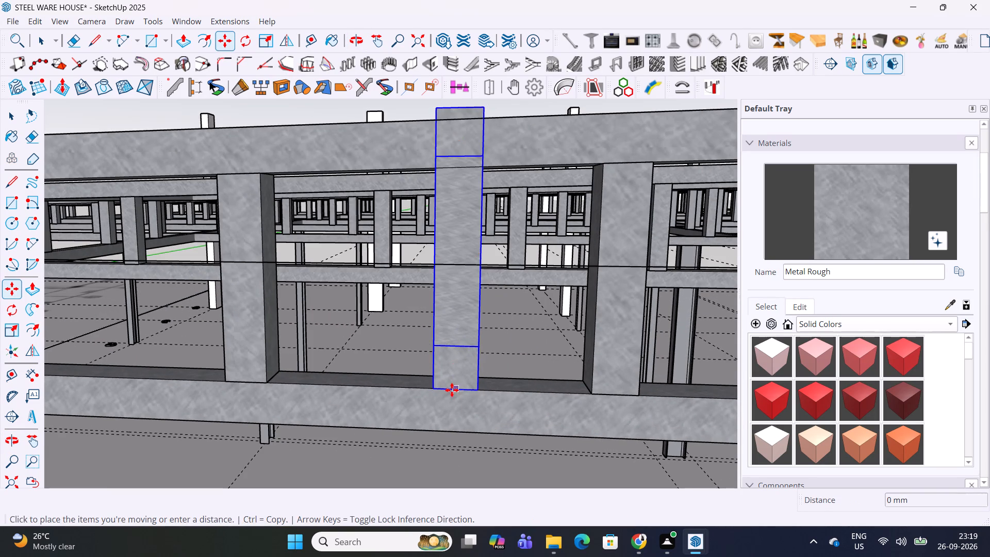
{"action": "left_click", "coordinate": [441, 390]}
Lower the copied cross truss's top chord about 99 mm, to the underside of the front truss's top chord.
{"action": "scroll", "coordinate": [440, 390], "scroll_direction": "down", "scroll_amount": 3}
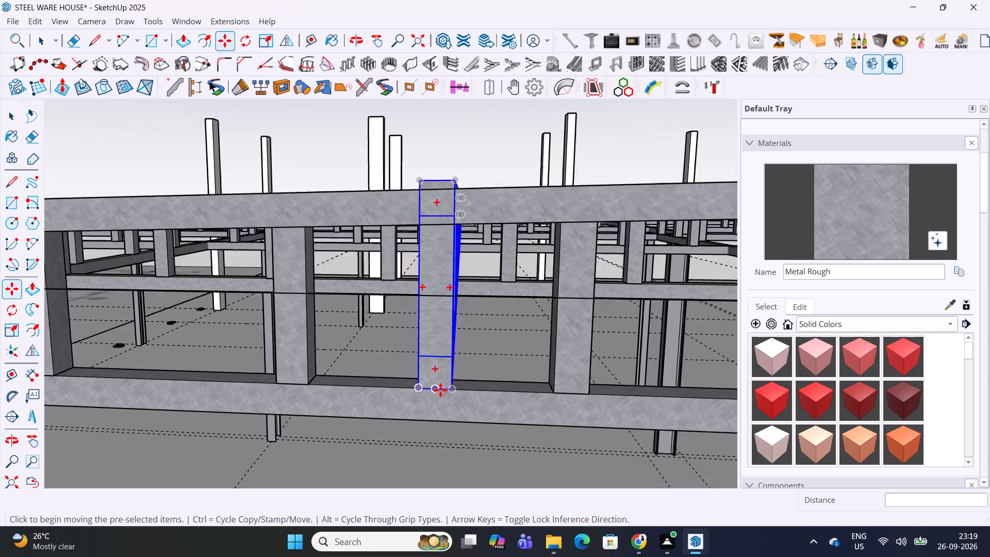
{"action": "scroll", "coordinate": [440, 390], "scroll_direction": "down", "scroll_amount": 3}
{"action": "middle_click_drag", "start_coordinate": [461, 298], "coordinate": [378, 362]}
{"action": "key", "text": "space"}
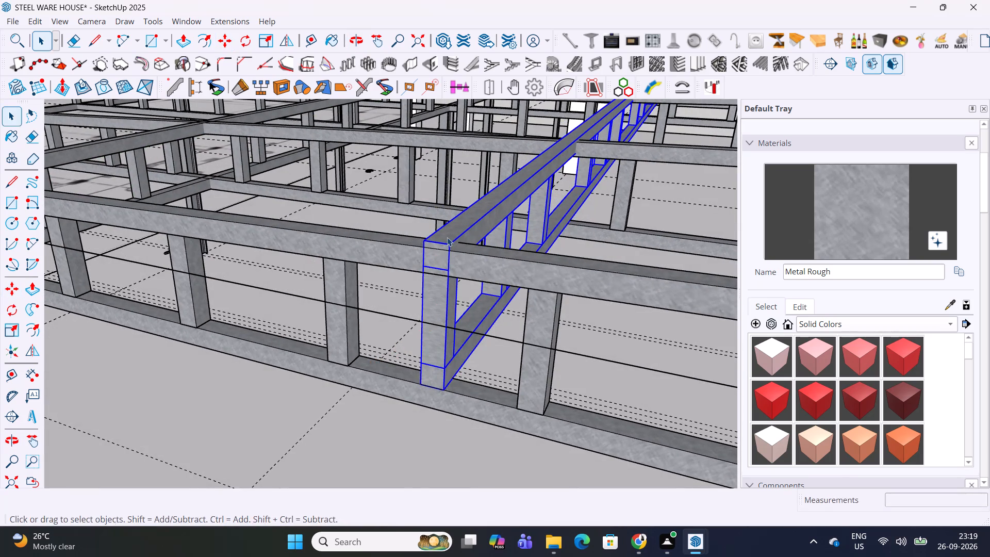
{"action": "triple_click", "coordinate": [447, 237]}
{"action": "scroll", "coordinate": [447, 237], "scroll_direction": "up", "scroll_amount": 7}
{"action": "key", "text": "m"}
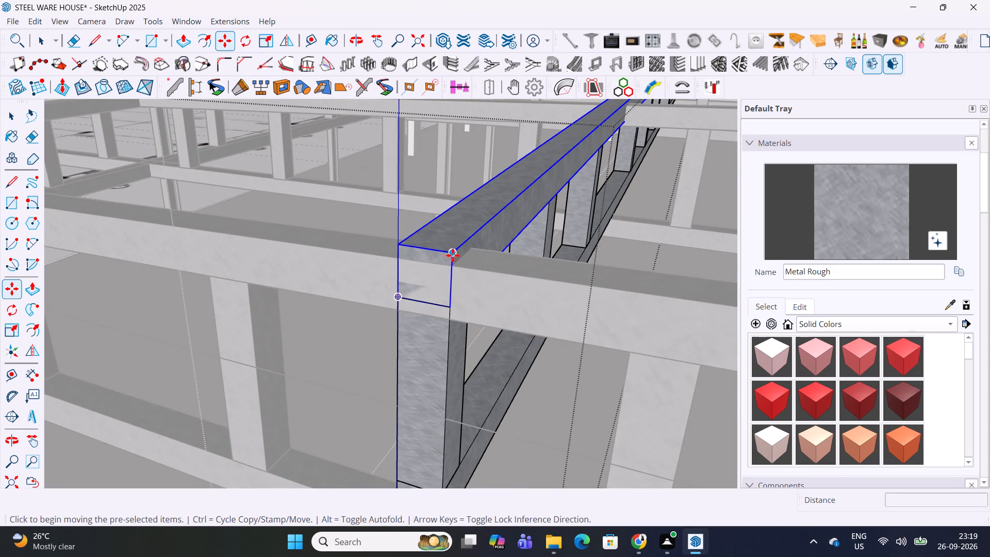
{"action": "left_click", "coordinate": [453, 255]}
{"action": "left_click", "coordinate": [450, 318]}
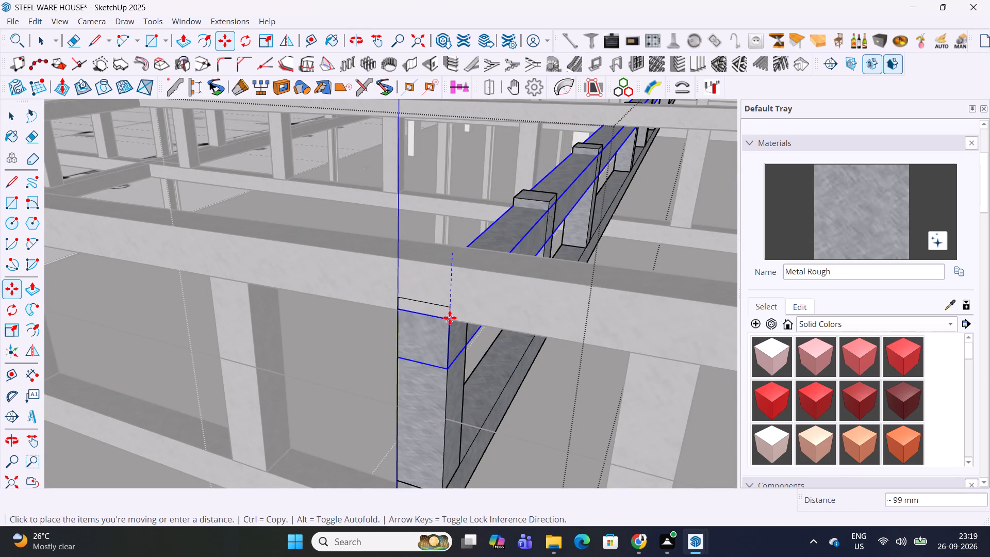
Scale all the copied cross truss's webs down in height, excluding both chords, to fit under the lowered top chord.
{"action": "key", "text": "space"}
{"action": "left_click", "coordinate": [436, 345]}
{"action": "scroll", "coordinate": [436, 345], "scroll_direction": "down", "scroll_amount": 3}
{"action": "middle_click_drag", "start_coordinate": [436, 345], "coordinate": [540, 196]}
{"action": "left_click_drag", "start_coordinate": [484, 386], "coordinate": [358, 430]}
{"action": "scroll", "coordinate": [420, 384], "scroll_direction": "down", "scroll_amount": 5}
{"action": "middle_click_drag", "start_coordinate": [430, 383], "coordinate": [304, 463]}
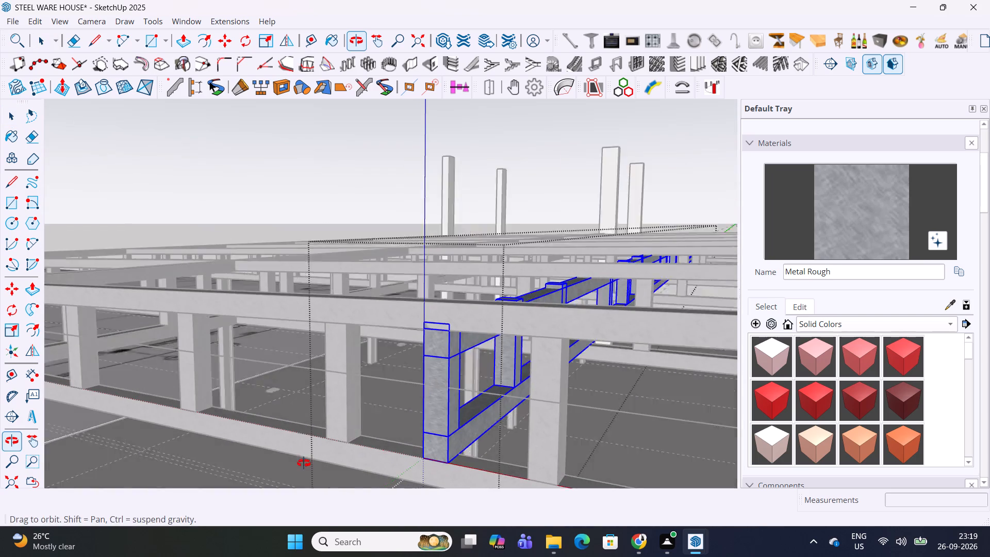
{"action": "middle_click_drag", "start_coordinate": [304, 463], "coordinate": [299, 466]}
{"action": "left_click", "coordinate": [475, 340], "text": "shift"}
{"action": "left_click", "coordinate": [480, 416], "text": "shift"}
{"action": "scroll", "coordinate": [497, 368], "scroll_direction": "down", "scroll_amount": 5}
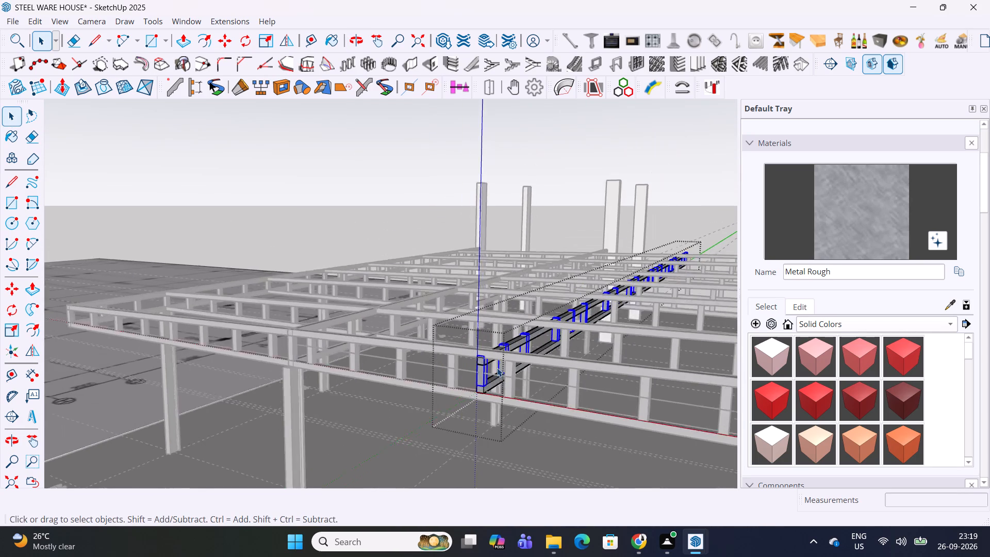
{"action": "scroll", "coordinate": [497, 368], "scroll_direction": "down", "scroll_amount": 2}
{"action": "middle_click_drag", "start_coordinate": [583, 325], "coordinate": [533, 352]}
{"action": "key", "text": "s"}
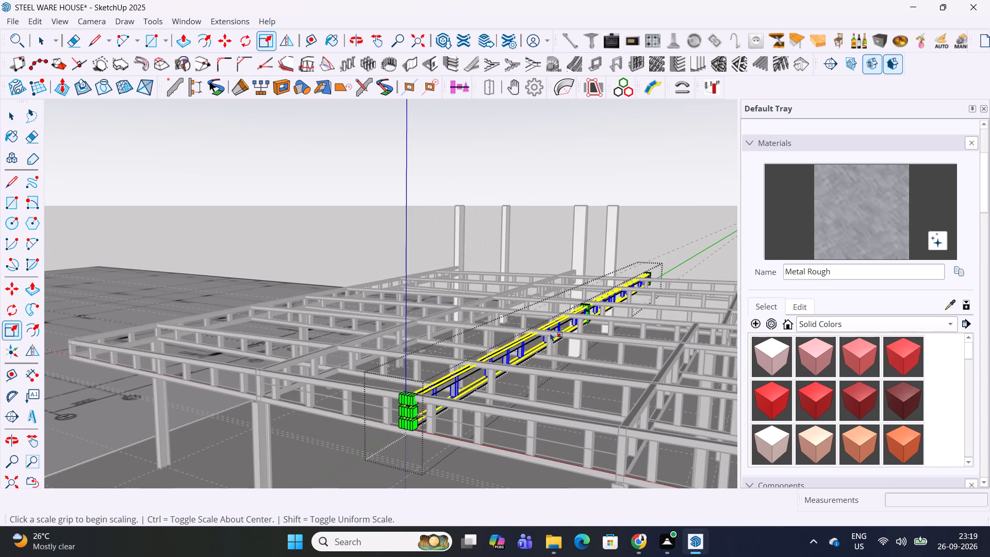
{"action": "scroll", "coordinate": [594, 296], "scroll_direction": "up", "scroll_amount": 20}
{"action": "left_click", "coordinate": [577, 295]}
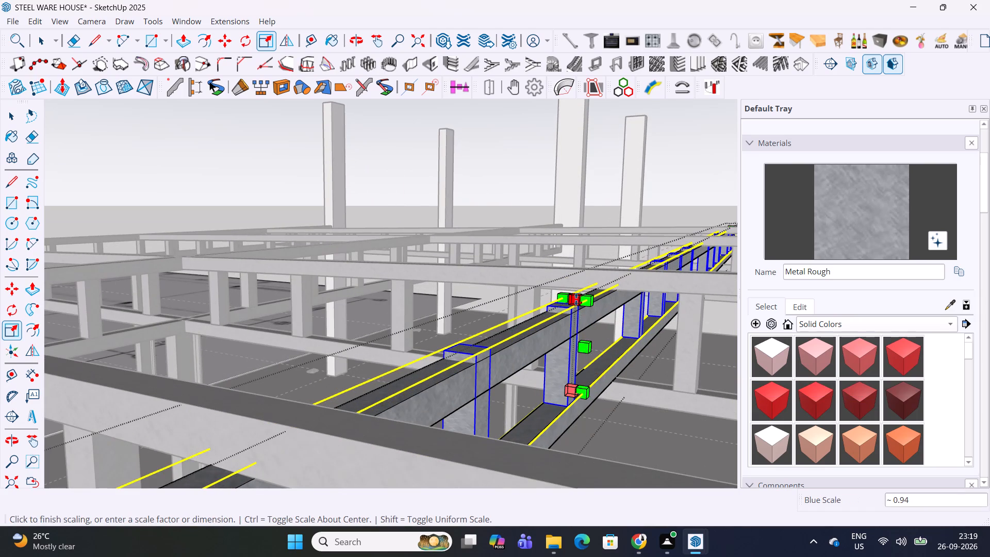
{"action": "left_click", "coordinate": [560, 343]}
Inspect the copied cross truss's scaled webs and rear end, and how the truss sits in the overall roof frame.
{"action": "scroll", "coordinate": [564, 348], "scroll_direction": "down", "scroll_amount": 5}
{"action": "middle_click_drag", "start_coordinate": [657, 304], "coordinate": [385, 363]}
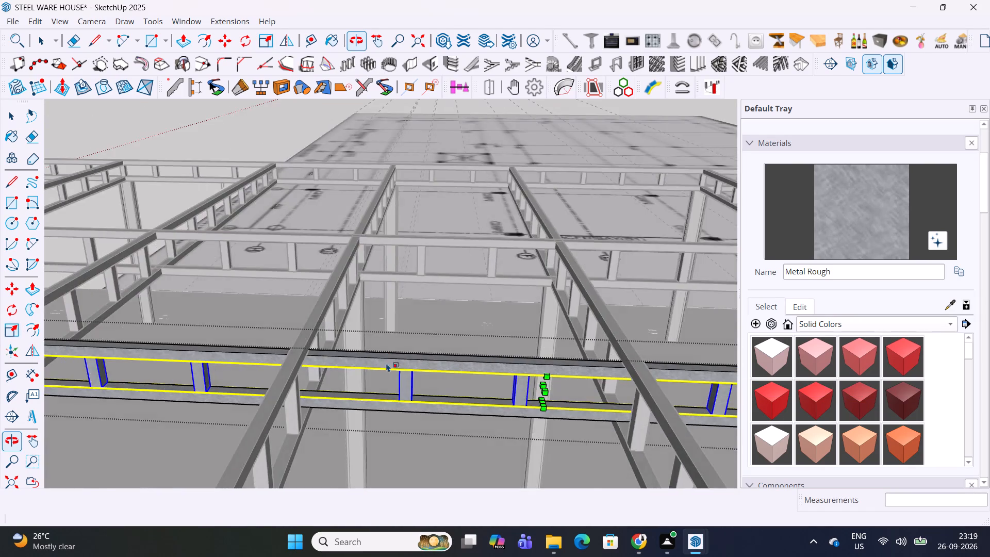
{"action": "scroll", "coordinate": [470, 308], "scroll_direction": "down", "scroll_amount": 8}
{"action": "middle_click_drag", "start_coordinate": [615, 318], "coordinate": [391, 325]}
{"action": "scroll", "coordinate": [428, 348], "scroll_direction": "up", "scroll_amount": 10}
{"action": "middle_click_drag", "start_coordinate": [408, 341], "coordinate": [418, 344]}
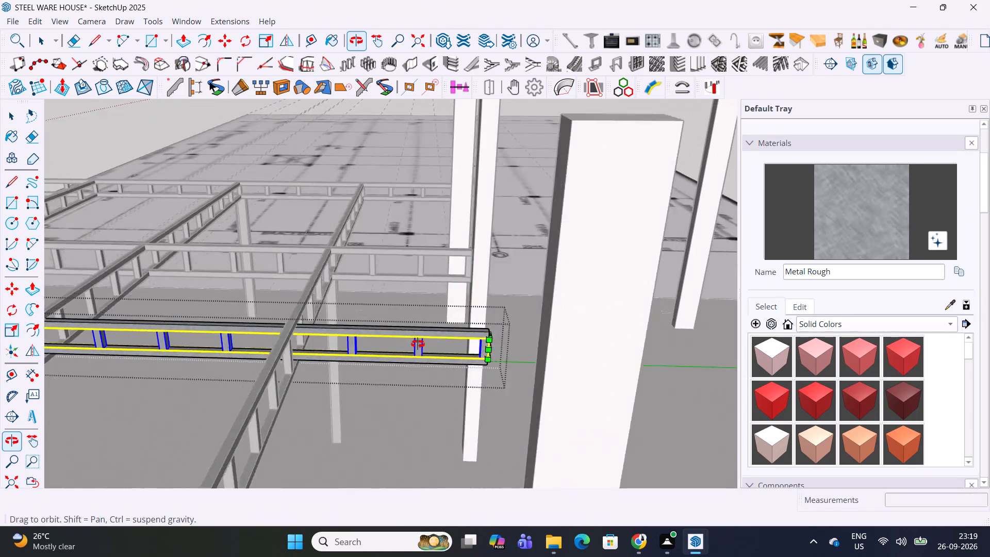
{"action": "middle_click_drag", "start_coordinate": [418, 344], "coordinate": [427, 351]}
{"action": "scroll", "coordinate": [492, 366], "scroll_direction": "up", "scroll_amount": 9}
{"action": "scroll", "coordinate": [519, 355], "scroll_direction": "down", "scroll_amount": 4}
{"action": "middle_click_drag", "start_coordinate": [562, 332], "coordinate": [555, 332]}
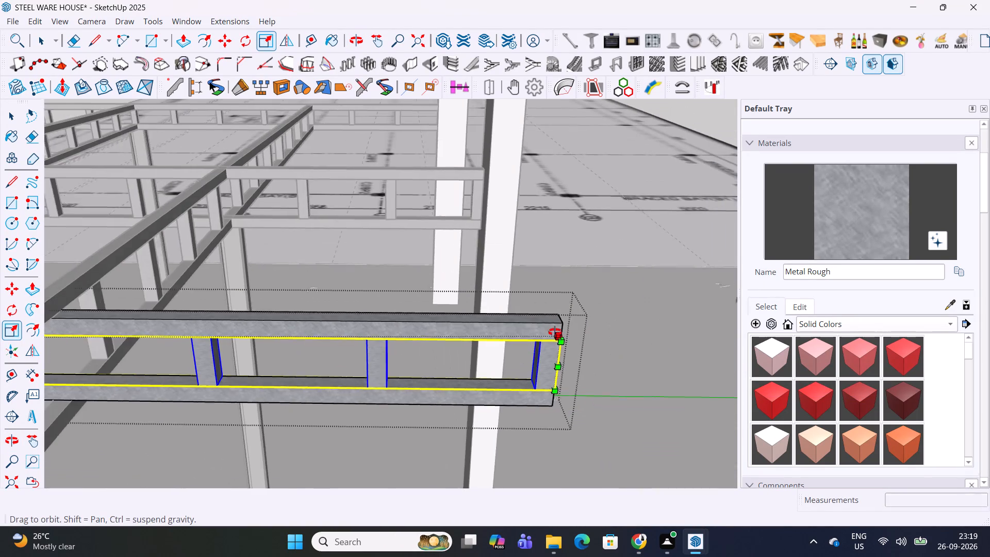
{"action": "middle_click_drag", "start_coordinate": [555, 332], "coordinate": [374, 398]}
{"action": "scroll", "coordinate": [576, 332], "scroll_direction": "down", "scroll_amount": 13}
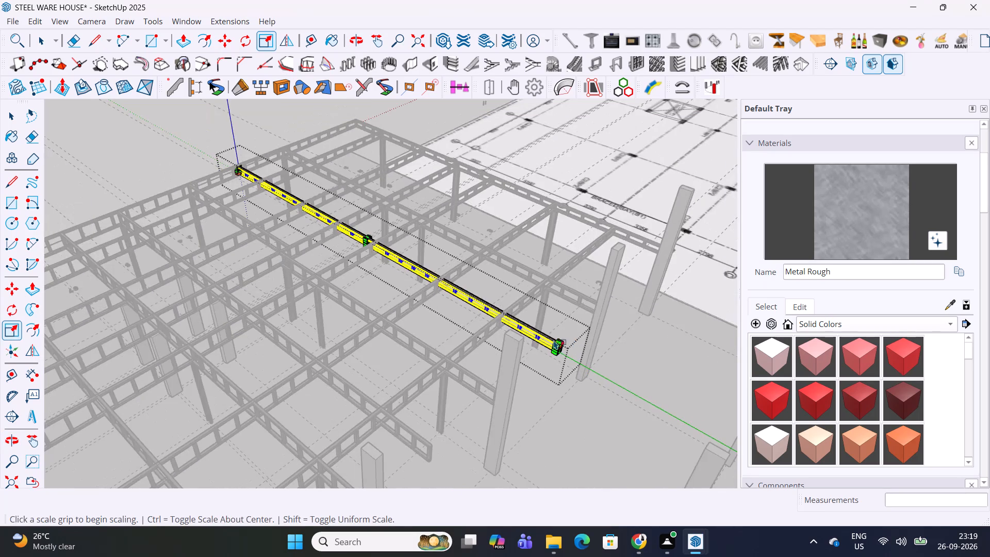
{"action": "middle_click_drag", "start_coordinate": [437, 310], "coordinate": [790, 299]}
{"action": "middle_click_drag", "start_coordinate": [526, 207], "coordinate": [432, 385], "text": "shift"}
{"action": "middle_click_drag", "start_coordinate": [384, 357], "coordinate": [488, 337]}
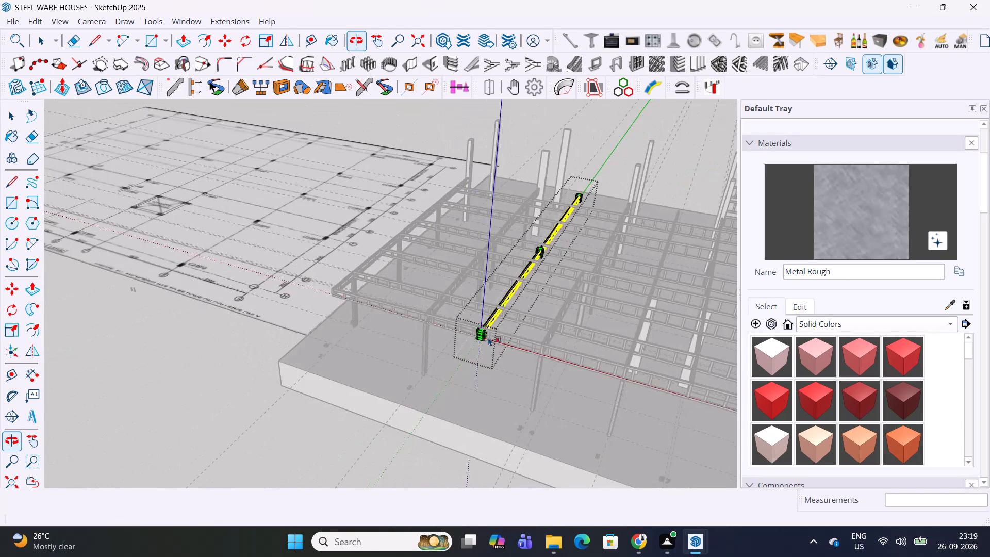
Close the finished copied cross truss and delete the helper line across its bay of the front truss.
{"action": "scroll", "coordinate": [499, 312], "scroll_direction": "down", "scroll_amount": 1}
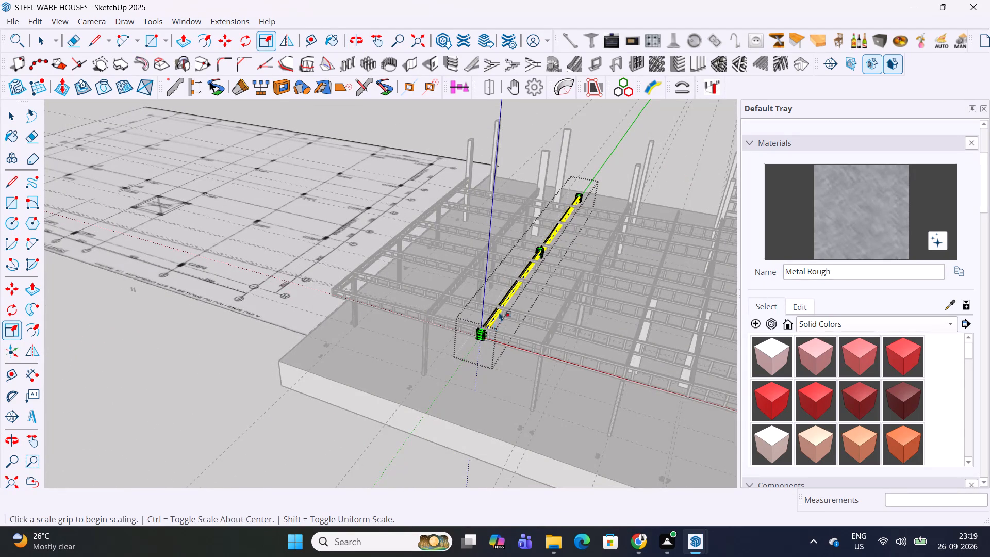
{"action": "scroll", "coordinate": [499, 312], "scroll_direction": "down", "scroll_amount": 2}
{"action": "middle_click_drag", "start_coordinate": [472, 313], "coordinate": [559, 288]}
{"action": "scroll", "coordinate": [534, 287], "scroll_direction": "up", "scroll_amount": 8}
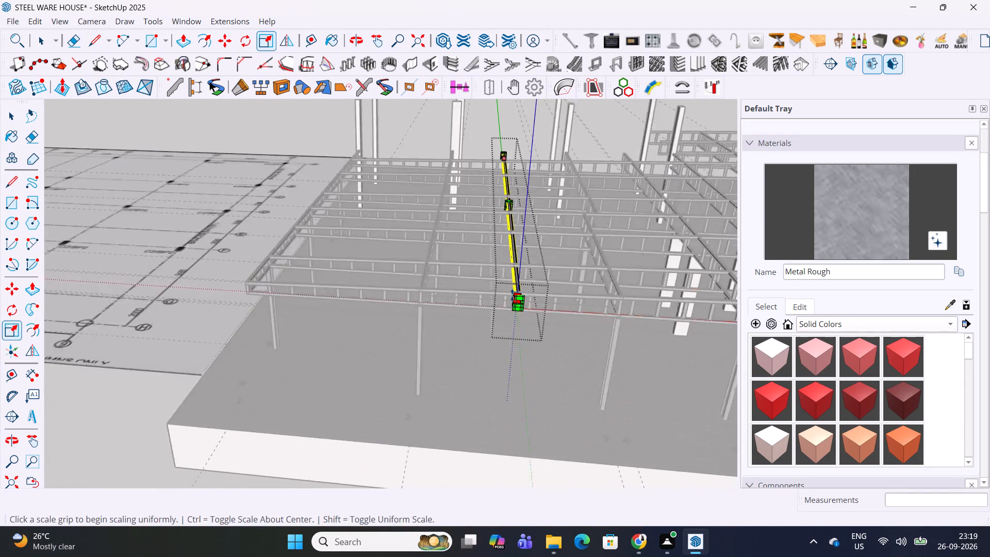
{"action": "scroll", "coordinate": [512, 295], "scroll_direction": "up", "scroll_amount": 2}
{"action": "middle_click_drag", "start_coordinate": [512, 295], "coordinate": [516, 361], "text": "shift"}
{"action": "key", "text": "Escape"}
{"action": "key", "text": "space"}
{"action": "key", "text": "Escape"}
{"action": "key", "text": "space"}
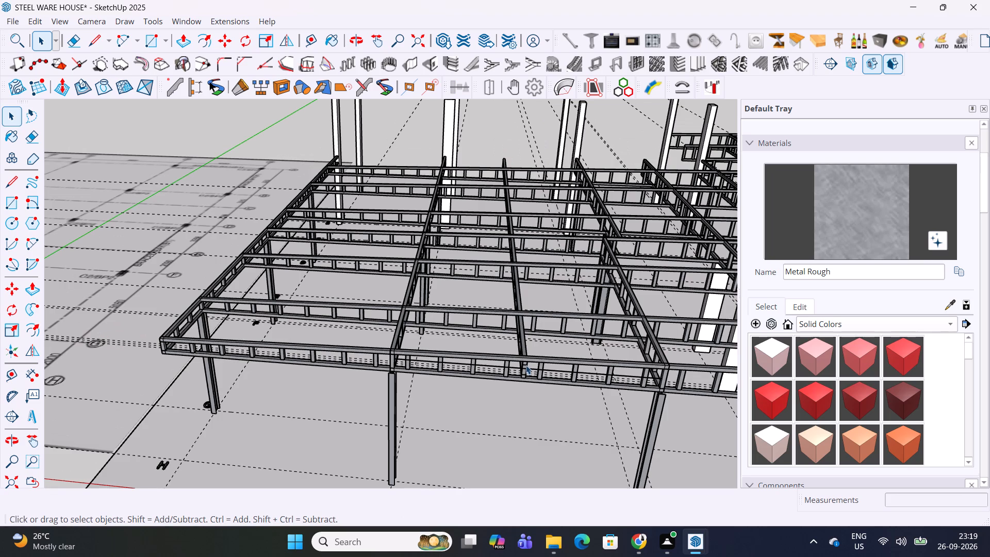
{"action": "left_click", "coordinate": [526, 365]}
{"action": "scroll", "coordinate": [526, 365], "scroll_direction": "up", "scroll_amount": 10}
{"action": "key", "text": "m"}
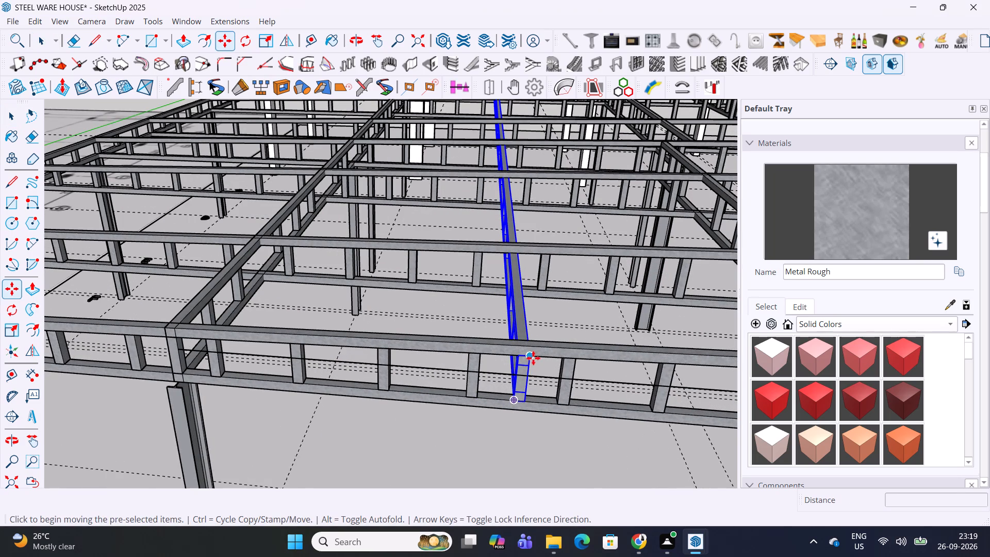
{"action": "key", "text": "space"}
{"action": "left_click", "coordinate": [437, 368]}
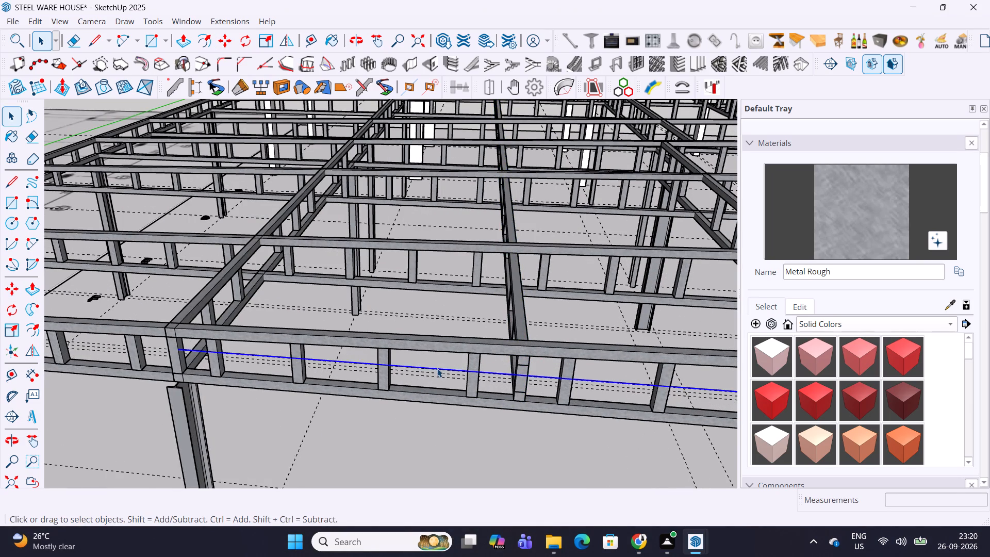
{"action": "key", "text": "Delete"}
Draw a helper line about 4953 mm long across the front truss's end bay, from the corner web to the next cross truss.
{"action": "scroll", "coordinate": [437, 368], "scroll_direction": "down", "scroll_amount": 3}
{"action": "middle_click_drag", "start_coordinate": [316, 364], "coordinate": [559, 364]}
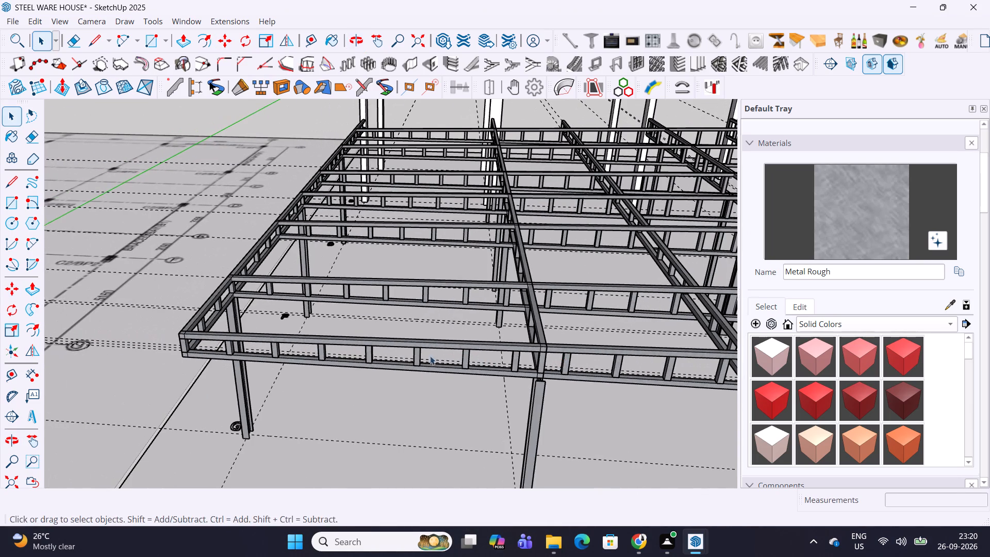
{"action": "middle_click_drag", "start_coordinate": [430, 356], "coordinate": [437, 346]}
{"action": "scroll", "coordinate": [234, 323], "scroll_direction": "up", "scroll_amount": 5}
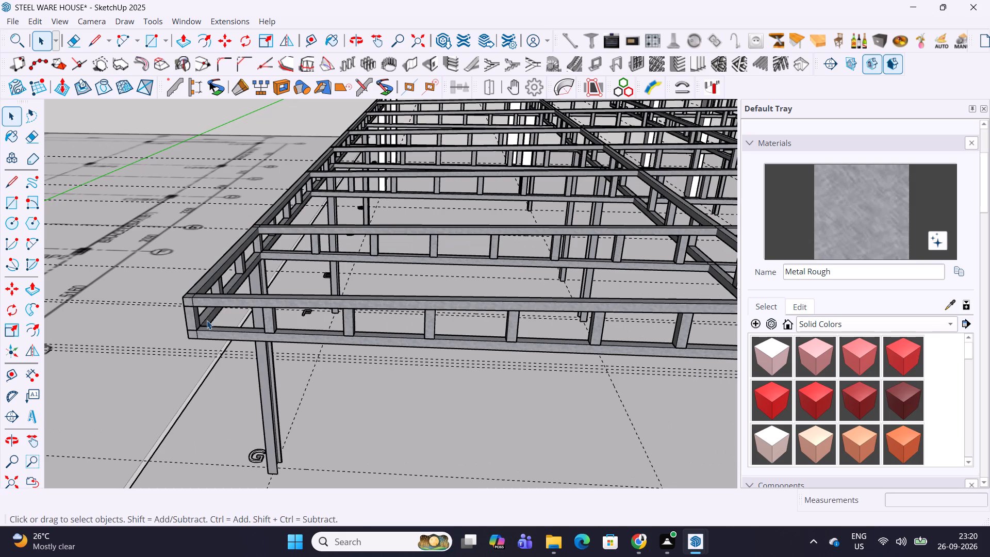
{"action": "key", "text": "l"}
{"action": "left_click", "coordinate": [196, 322]}
{"action": "scroll", "coordinate": [203, 321], "scroll_direction": "down", "scroll_amount": 2}
{"action": "middle_click_drag", "start_coordinate": [433, 318], "coordinate": [334, 313], "text": "shift"}
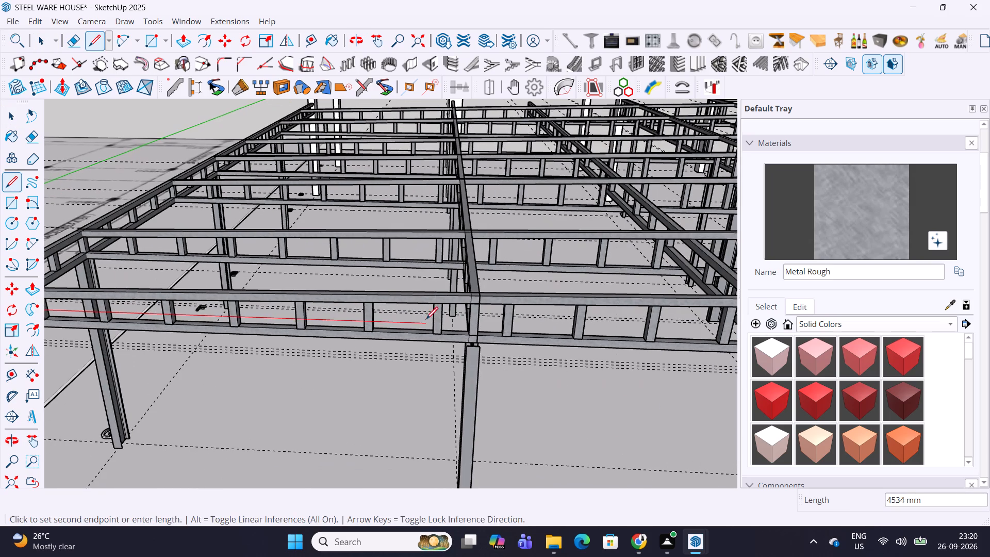
{"action": "left_click", "coordinate": [469, 327]}
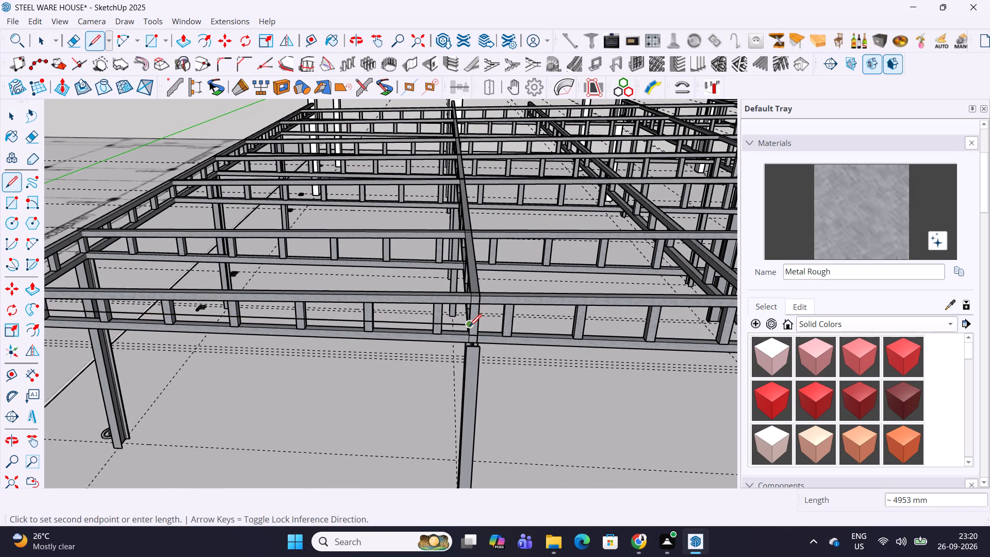
{"action": "middle_click_drag", "start_coordinate": [604, 325], "coordinate": [458, 309], "text": "shift"}
{"action": "middle_click_drag", "start_coordinate": [458, 309], "coordinate": [588, 373], "text": "shift"}
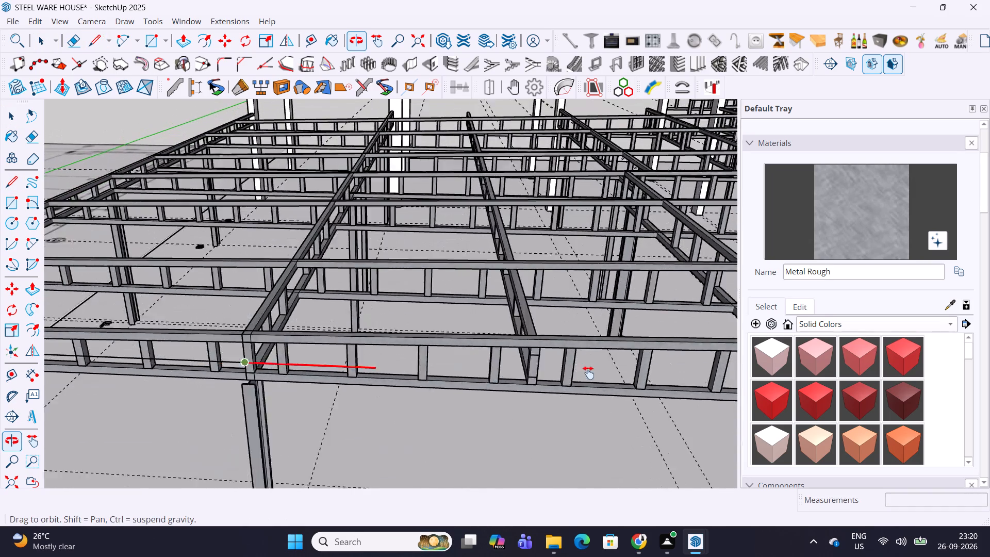
{"action": "middle_click_drag", "start_coordinate": [588, 373], "coordinate": [719, 382], "text": "shift"}
{"action": "key", "text": "Escape"}
{"action": "key", "text": "space"}
Copy the full-height cross truss about 2564 mm into the end bay, placing it at the helper line's midpoint.
{"action": "left_click", "coordinate": [402, 315]}
{"action": "scroll", "coordinate": [398, 368], "scroll_direction": "up", "scroll_amount": 2}
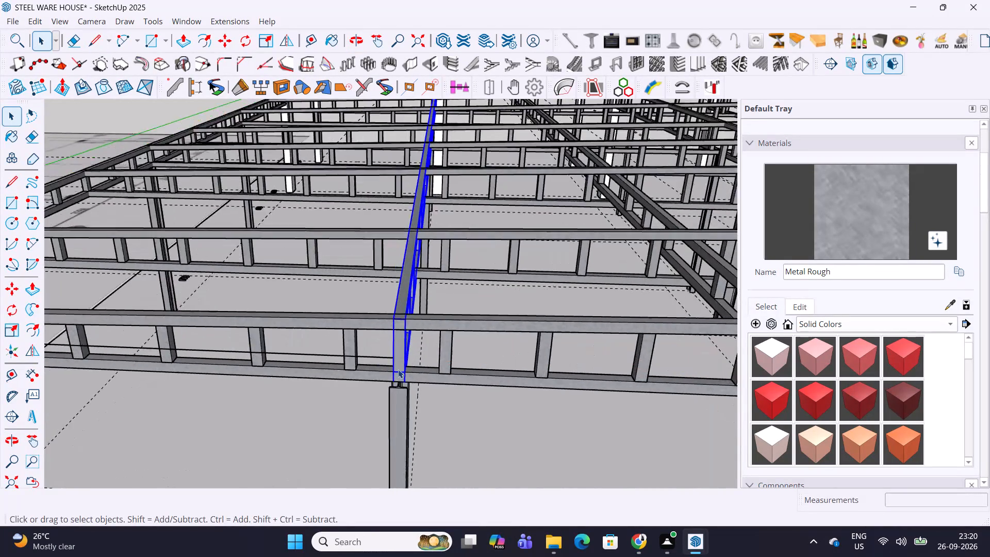
{"action": "scroll", "coordinate": [398, 369], "scroll_direction": "up", "scroll_amount": 7}
{"action": "key", "text": "m"}
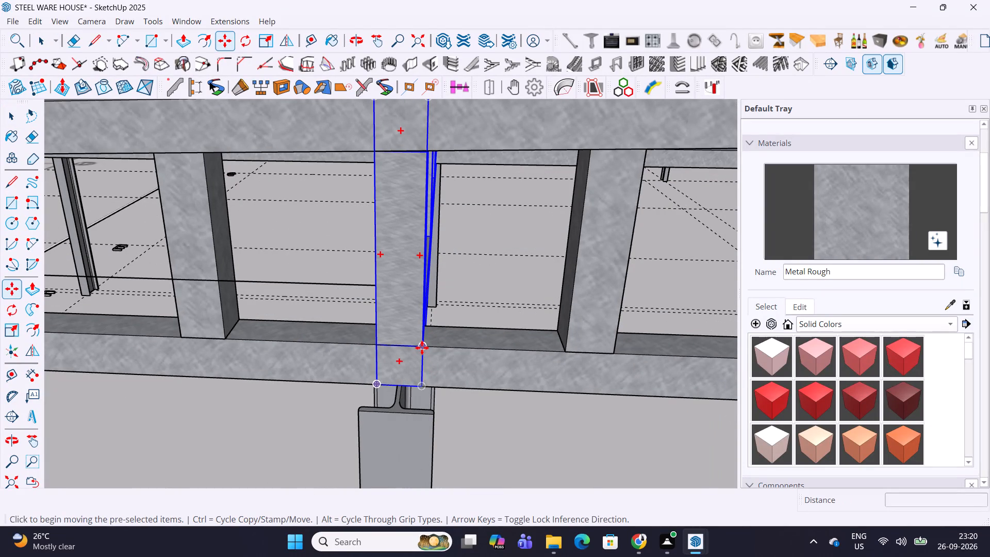
{"action": "left_click", "coordinate": [420, 387]}
{"action": "scroll", "coordinate": [496, 359], "scroll_direction": "down", "scroll_amount": 10}
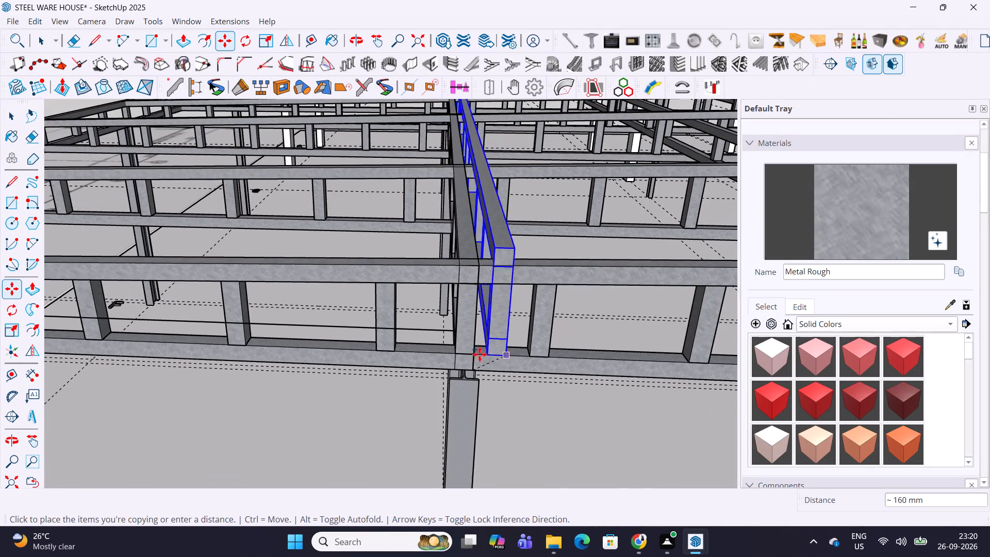
{"action": "middle_click_drag", "start_coordinate": [303, 338], "coordinate": [847, 356], "text": "shift"}
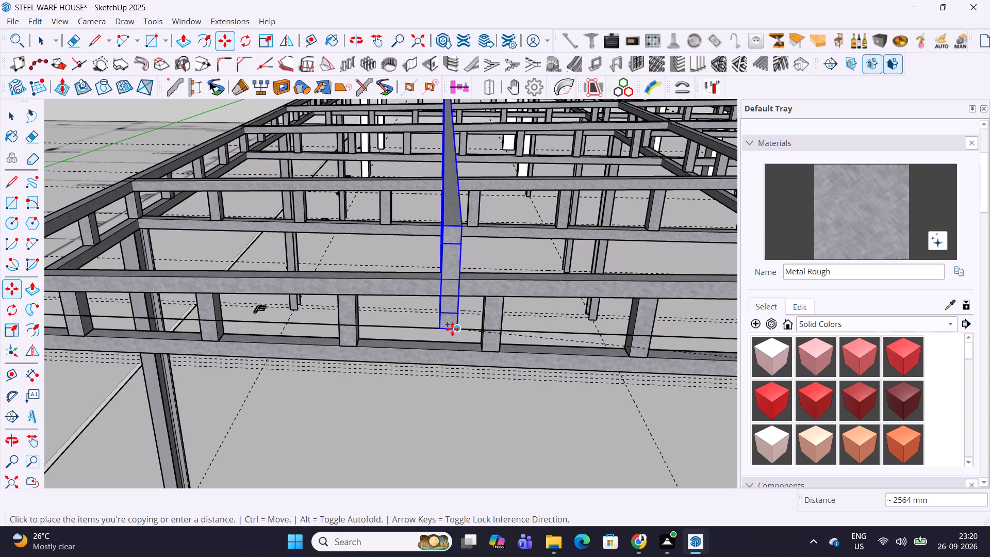
{"action": "left_click", "coordinate": [453, 329]}
Shift the new cross truss 40 mm sideways to centre it on the midpoint and lower it onto the front truss's bottom chord.
{"action": "scroll", "coordinate": [458, 330], "scroll_direction": "up", "scroll_amount": 9}
{"action": "scroll", "coordinate": [445, 329], "scroll_direction": "down", "scroll_amount": 5}
{"action": "scroll", "coordinate": [433, 316], "scroll_direction": "up", "scroll_amount": 2}
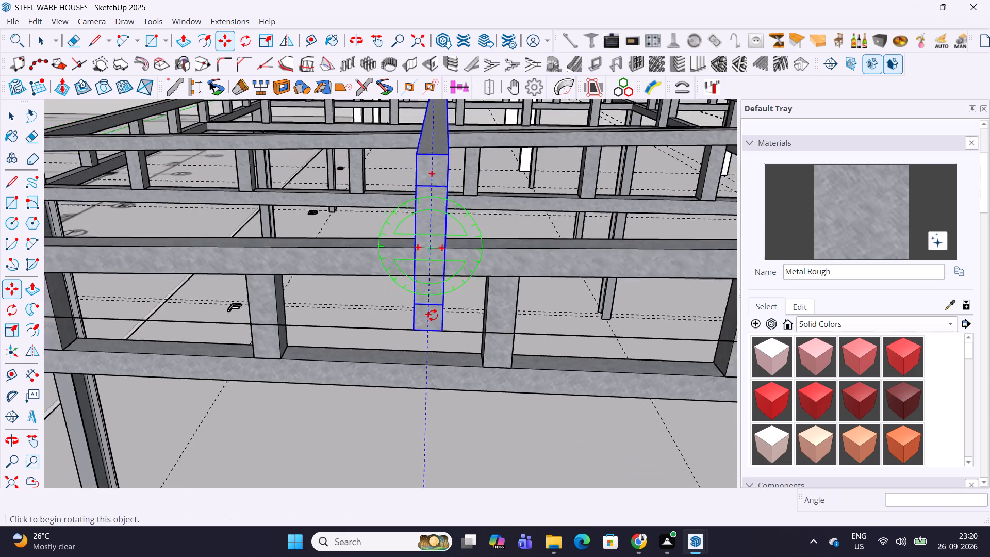
{"action": "scroll", "coordinate": [433, 315], "scroll_direction": "up", "scroll_amount": 9}
{"action": "left_click", "coordinate": [392, 347]}
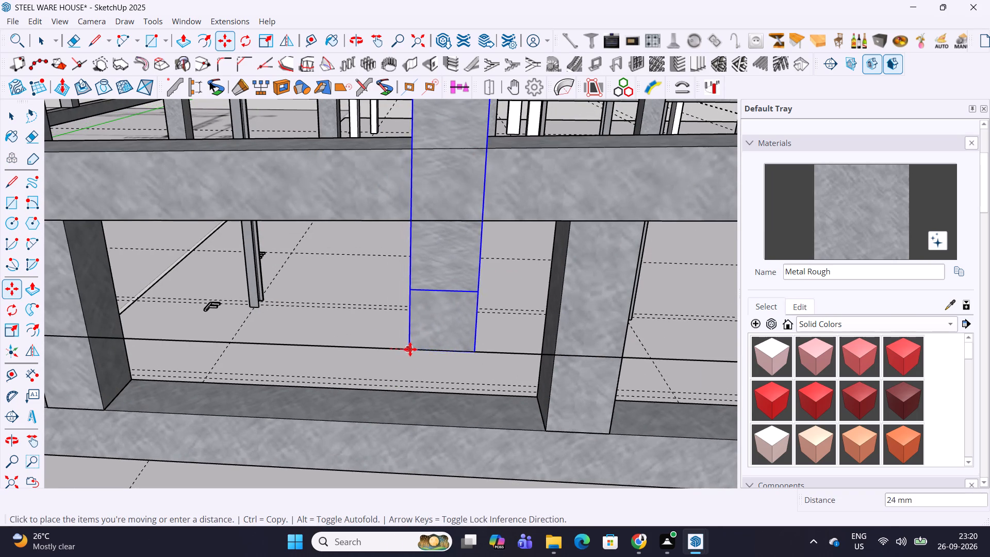
{"action": "left_click", "coordinate": [419, 349]}
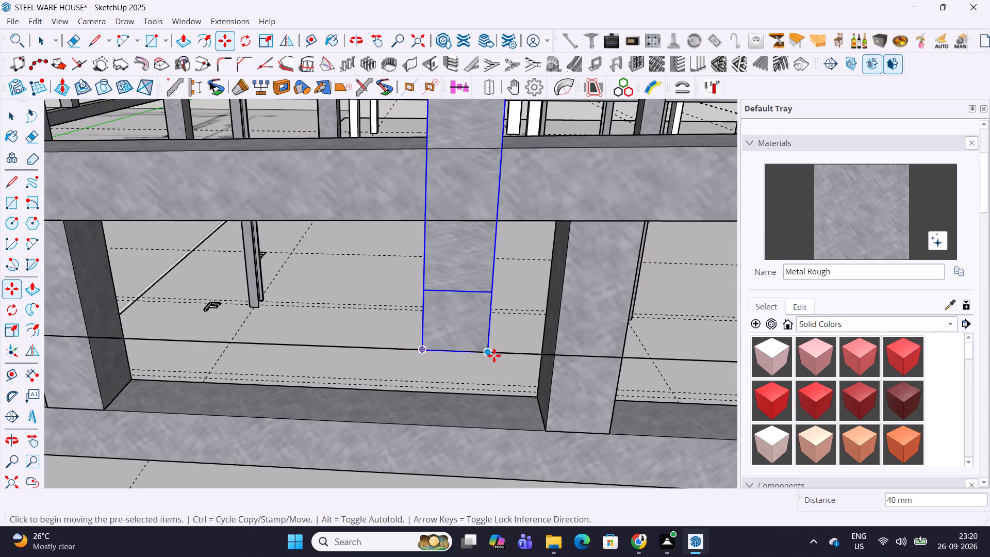
{"action": "left_click", "coordinate": [489, 353]}
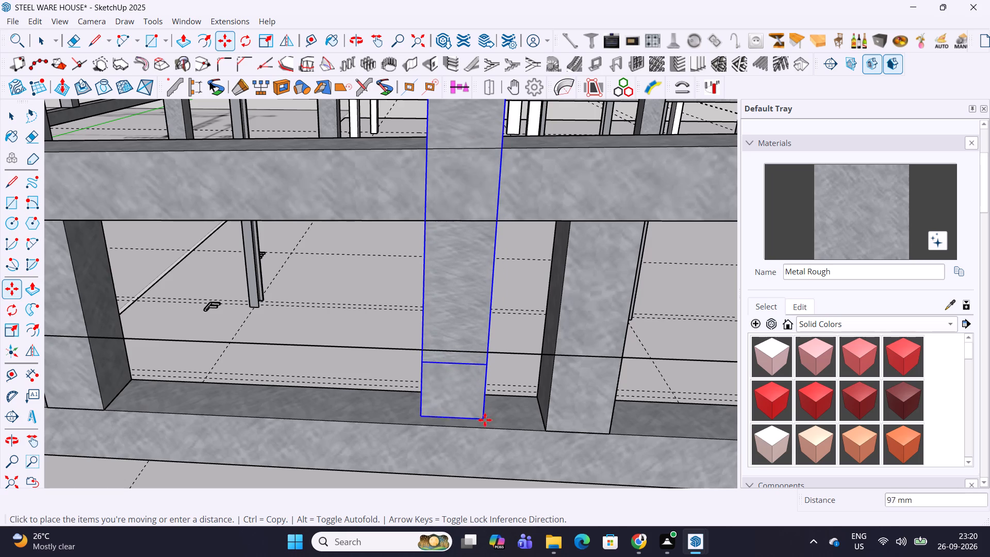
{"action": "left_click", "coordinate": [485, 430]}
Lower the new cross truss's top chord about 134 mm so its top meets the front truss's top chord.
{"action": "scroll", "coordinate": [477, 346], "scroll_direction": "down", "scroll_amount": 12}
{"action": "middle_click_drag", "start_coordinate": [494, 323], "coordinate": [481, 319]}
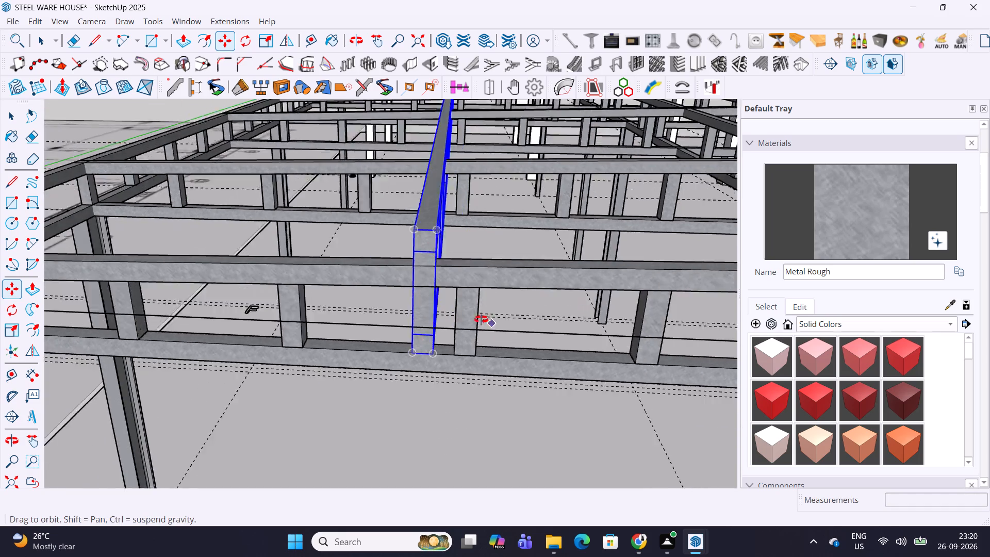
{"action": "middle_click_drag", "start_coordinate": [481, 319], "coordinate": [486, 329]}
{"action": "key", "text": "space"}
{"action": "double_click", "coordinate": [400, 375]}
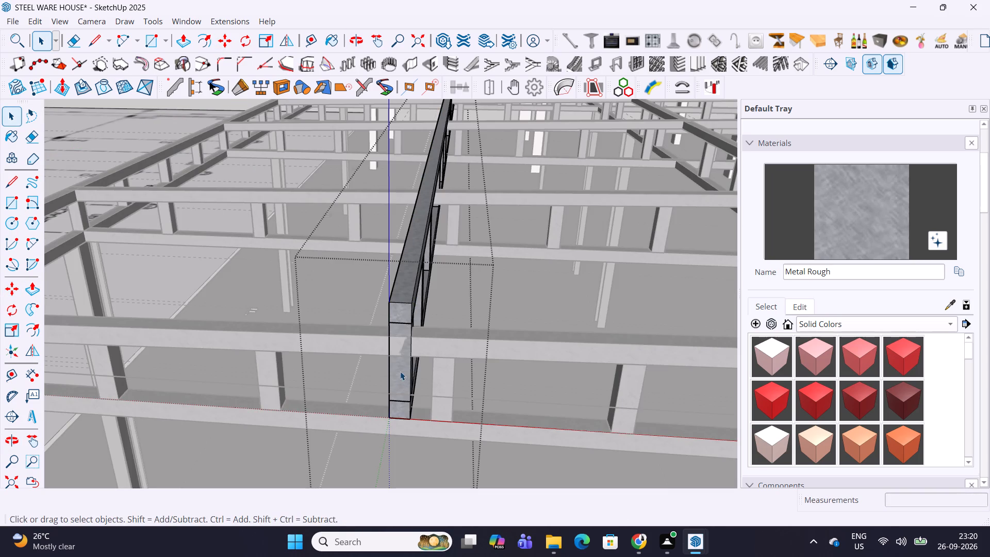
{"action": "left_click", "coordinate": [402, 313]}
{"action": "scroll", "coordinate": [402, 313], "scroll_direction": "up", "scroll_amount": 8}
{"action": "key", "text": "m"}
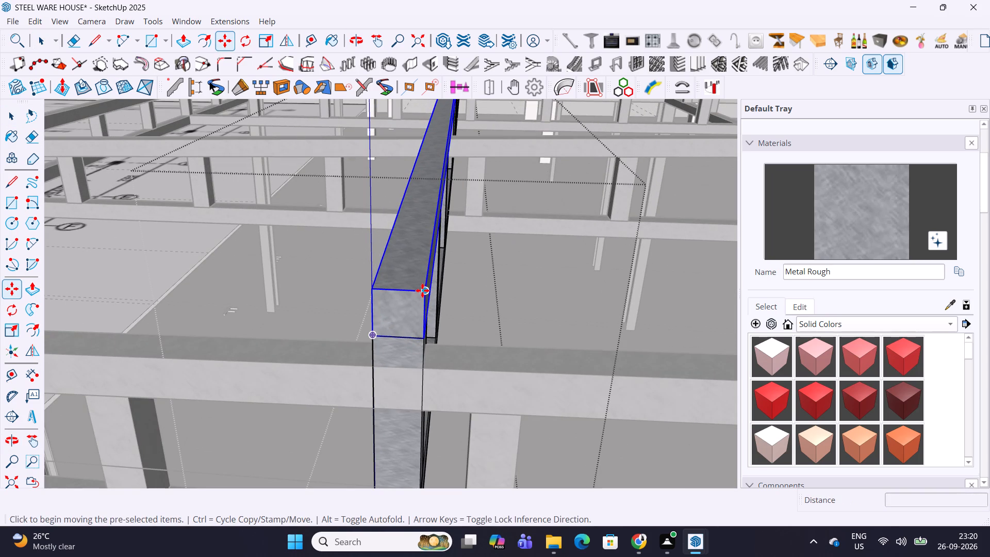
{"action": "left_click", "coordinate": [422, 290]}
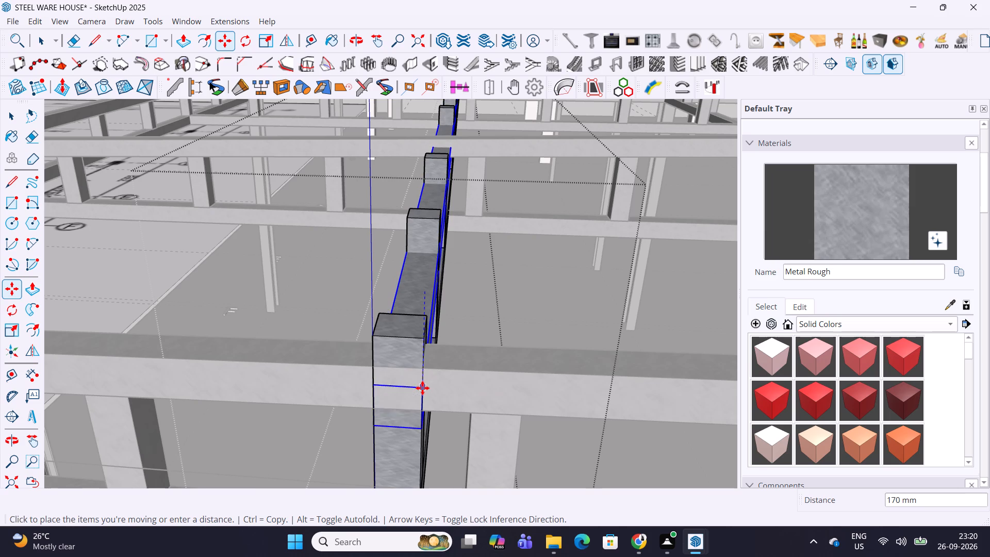
{"action": "scroll", "coordinate": [424, 372], "scroll_direction": "up", "scroll_amount": 7}
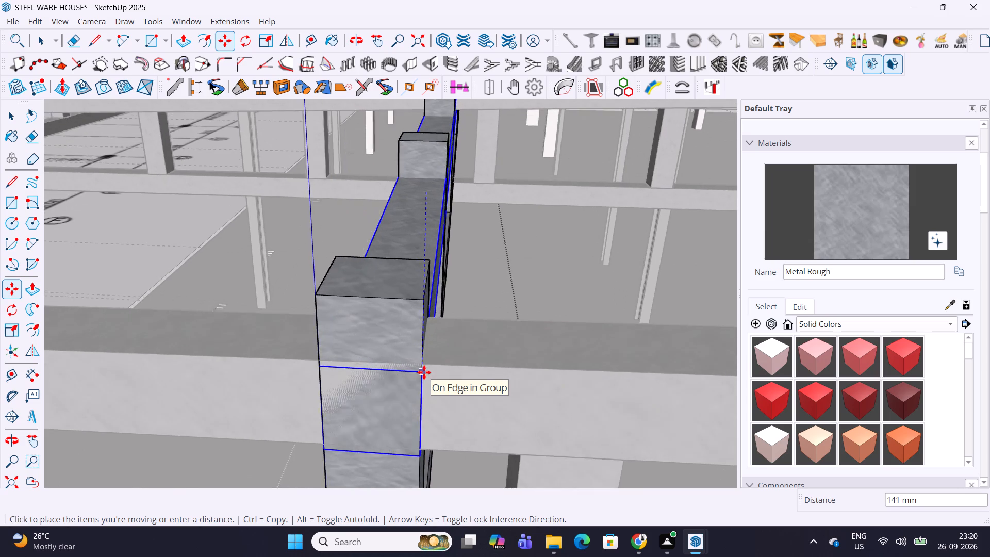
{"action": "scroll", "coordinate": [424, 372], "scroll_direction": "up", "scroll_amount": 2}
{"action": "middle_click_drag", "start_coordinate": [424, 372], "coordinate": [216, 349]}
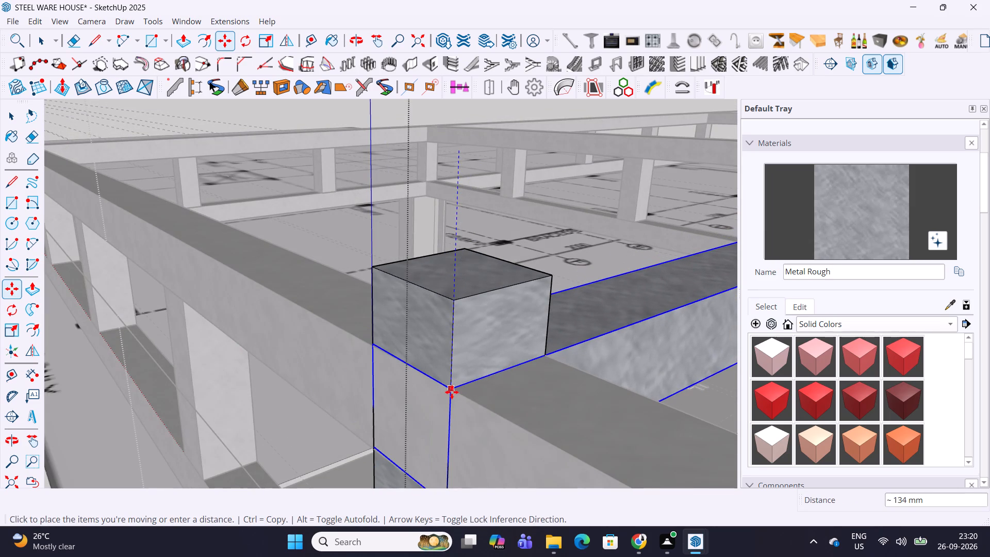
{"action": "left_click", "coordinate": [451, 392]}
Scale all the new cross truss's webs to about 0.60 in height, excluding both chords, to fit under the lowered top chord.
{"action": "scroll", "coordinate": [468, 326], "scroll_direction": "down", "scroll_amount": 19}
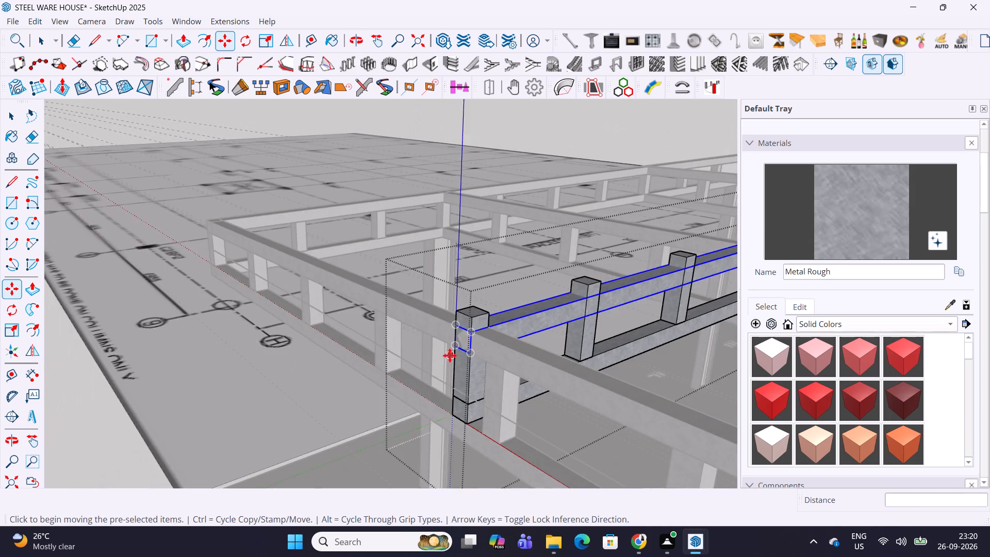
{"action": "middle_click_drag", "start_coordinate": [450, 355], "coordinate": [590, 352]}
{"action": "middle_click_drag", "start_coordinate": [641, 289], "coordinate": [207, 363], "text": "shift"}
{"action": "middle_click_drag", "start_coordinate": [490, 361], "coordinate": [515, 348]}
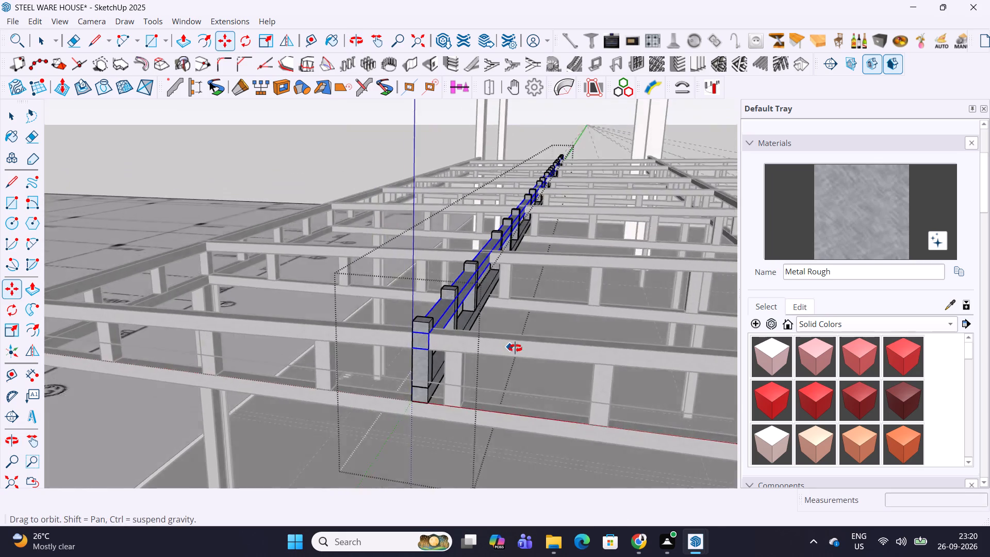
{"action": "middle_click_drag", "start_coordinate": [515, 348], "coordinate": [575, 293]}
{"action": "key", "text": "space"}
{"action": "left_click_drag", "start_coordinate": [509, 233], "coordinate": [357, 385]}
{"action": "scroll", "coordinate": [469, 332], "scroll_direction": "up", "scroll_amount": 3}
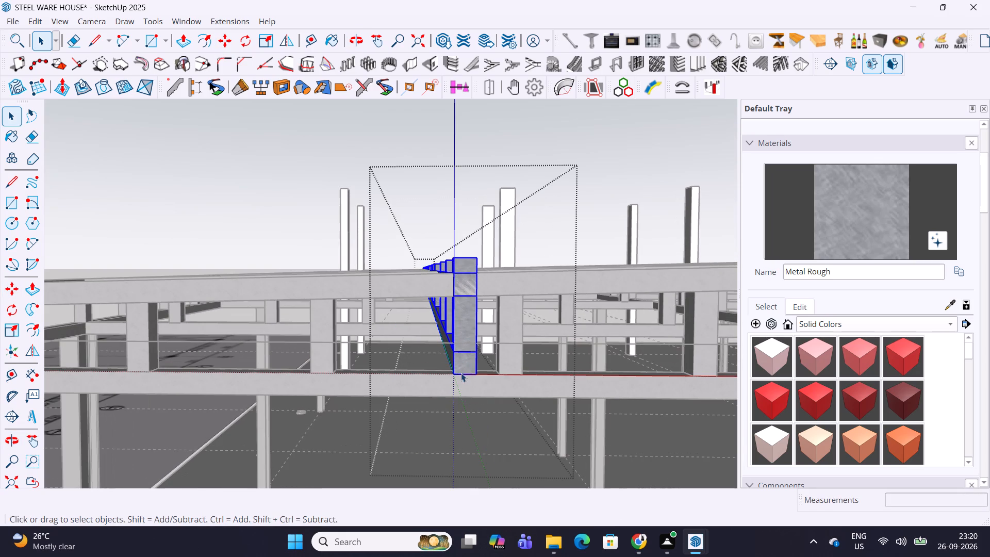
{"action": "left_click", "coordinate": [463, 365], "text": "shift"}
{"action": "left_click", "coordinate": [466, 264], "text": "shift"}
{"action": "left_click", "coordinate": [466, 315], "text": "shift"}
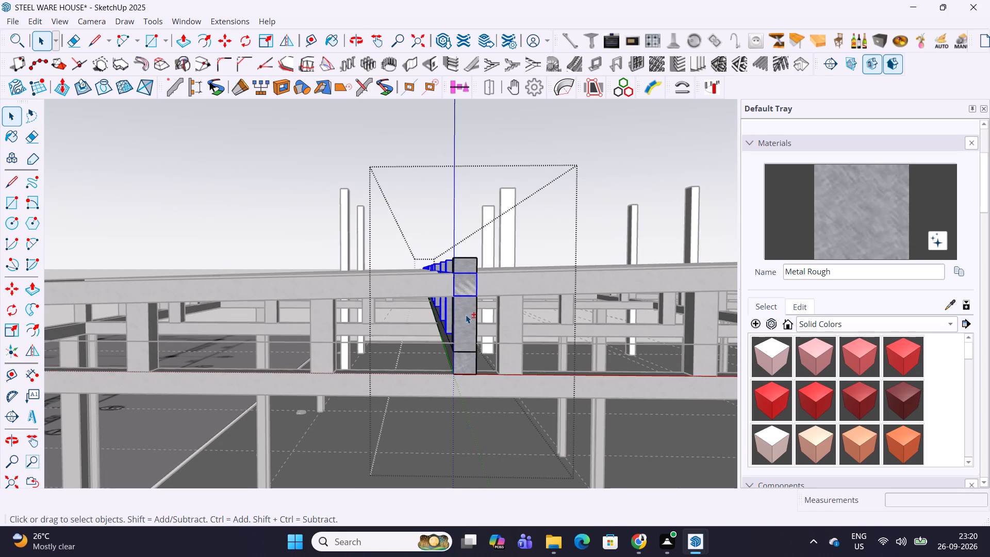
{"action": "left_click", "coordinate": [468, 286], "text": "shift"}
{"action": "middle_click_drag", "start_coordinate": [468, 289], "coordinate": [504, 359]}
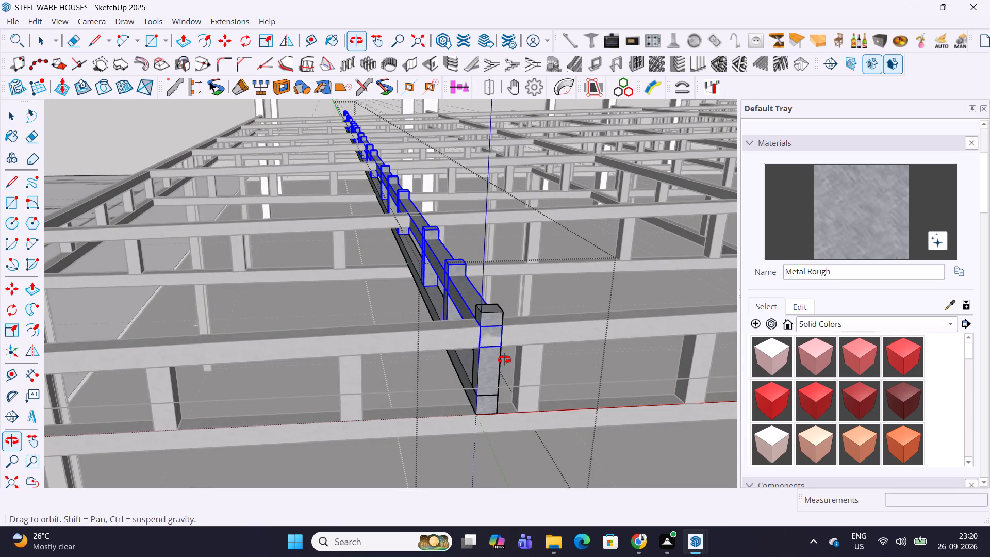
{"action": "middle_click_drag", "start_coordinate": [504, 359], "coordinate": [507, 361]}
{"action": "left_click", "coordinate": [488, 362], "text": "shift"}
{"action": "left_click", "coordinate": [467, 301], "text": "shift"}
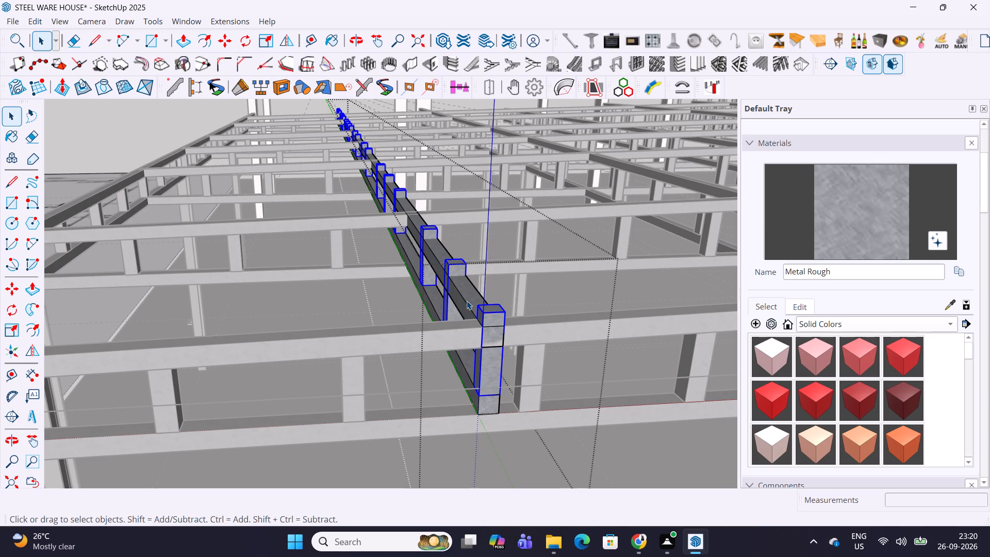
{"action": "key", "text": "s"}
{"action": "scroll", "coordinate": [357, 129], "scroll_direction": "up", "scroll_amount": 5}
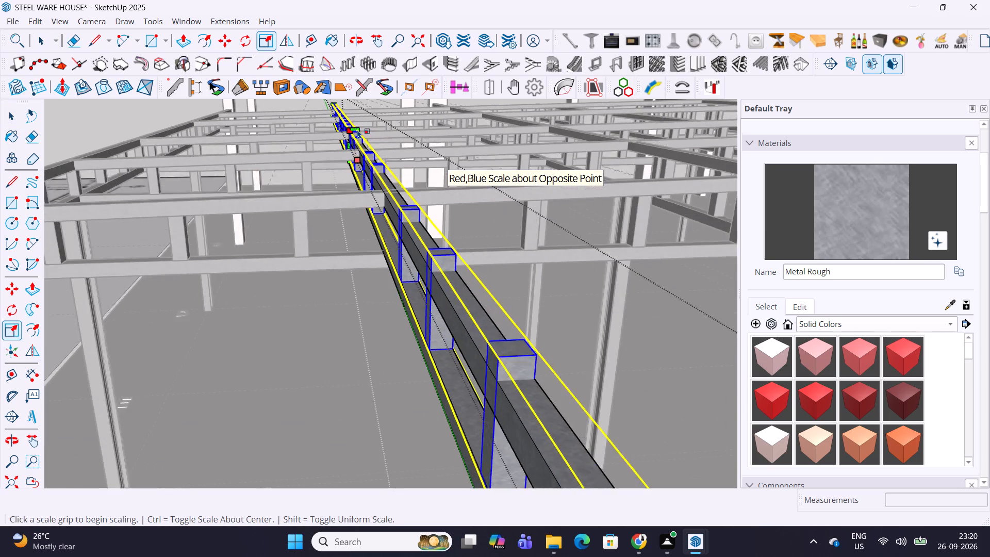
{"action": "scroll", "coordinate": [357, 129], "scroll_direction": "up", "scroll_amount": 7}
{"action": "scroll", "coordinate": [324, 137], "scroll_direction": "down", "scroll_amount": 3}
{"action": "left_click", "coordinate": [286, 148]}
{"action": "middle_click_drag", "start_coordinate": [321, 218], "coordinate": [244, 252]}
{"action": "left_click", "coordinate": [82, 225]}
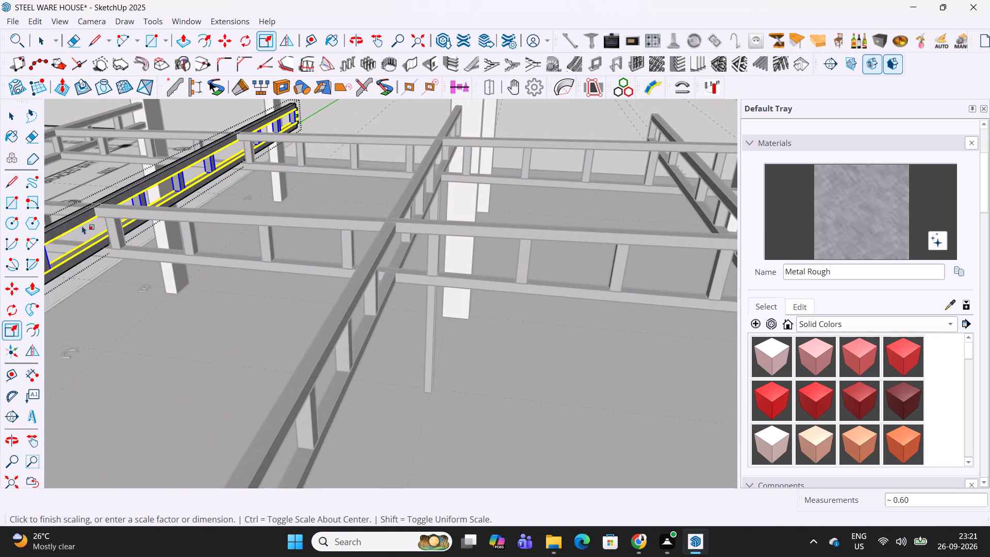
{"action": "key", "text": "space"}
{"action": "key", "text": "Escape"}
{"action": "scroll", "coordinate": [291, 205], "scroll_direction": "down", "scroll_amount": 11}
{"action": "key", "text": "Escape"}
{"action": "key", "text": "Escape"}
{"action": "left_click", "coordinate": [420, 115]}
Save the warehouse model.
{"action": "scroll", "coordinate": [421, 149], "scroll_direction": "down", "scroll_amount": 2}
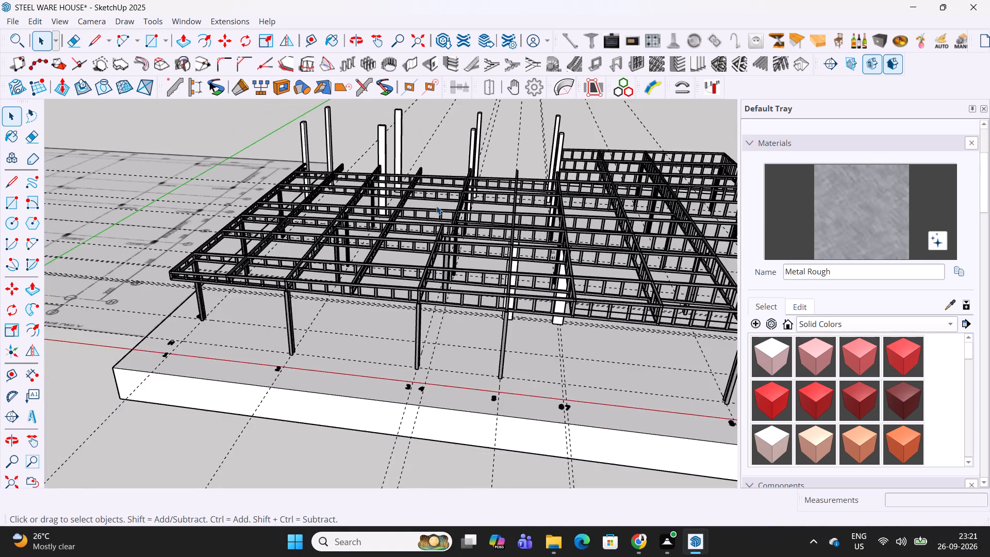
{"action": "middle_click_drag", "start_coordinate": [436, 206], "coordinate": [390, 256]}
{"action": "middle_click_drag", "start_coordinate": [412, 300], "coordinate": [401, 177]}
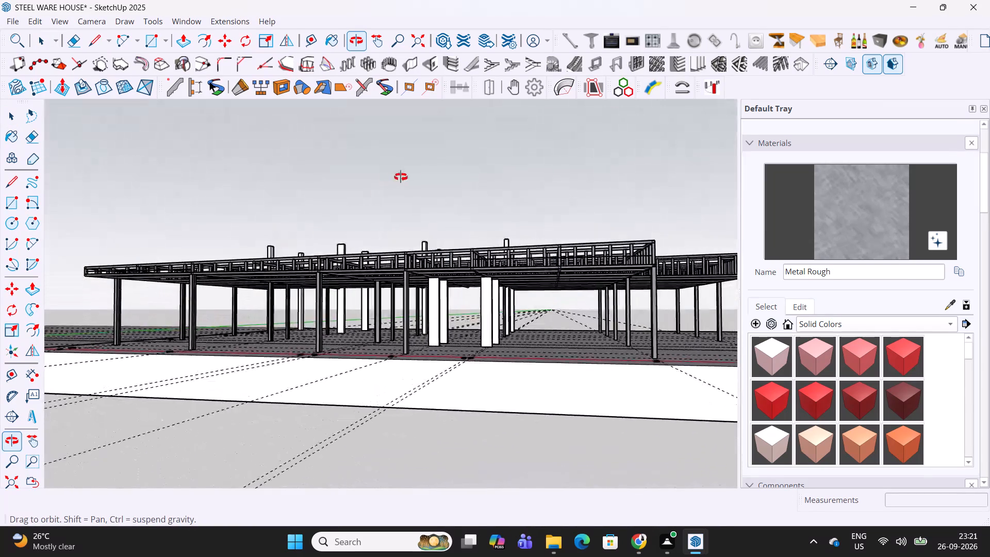
{"action": "middle_click_drag", "start_coordinate": [401, 177], "coordinate": [86, 169]}
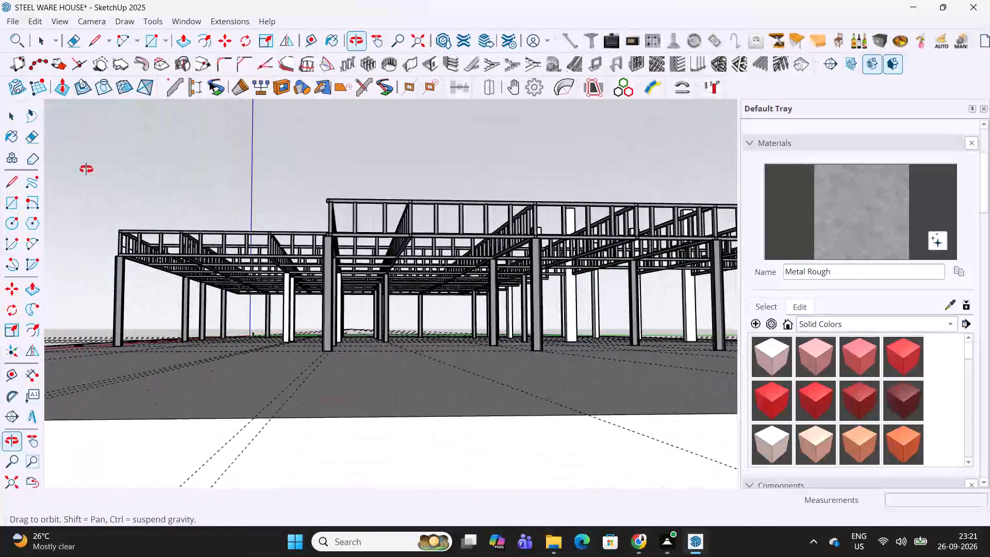
{"action": "middle_click_drag", "start_coordinate": [86, 169], "coordinate": [124, 179]}
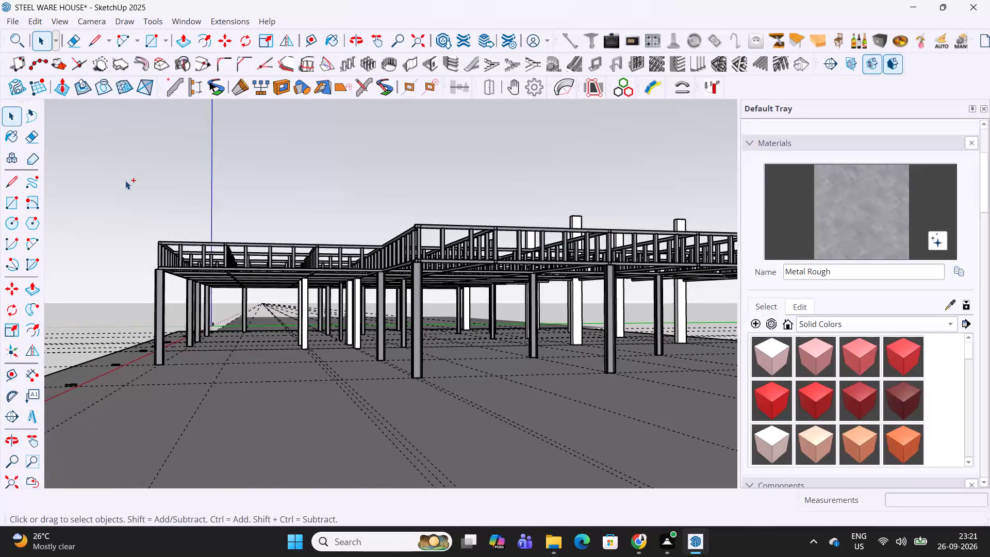
{"action": "key", "text": "ctrl+s"}
Compare the roof truss frame with the reference image and check the grid sections in the truss framing PDF in Chrome.
{"action": "scroll", "coordinate": [201, 194], "scroll_direction": "down", "scroll_amount": 2}
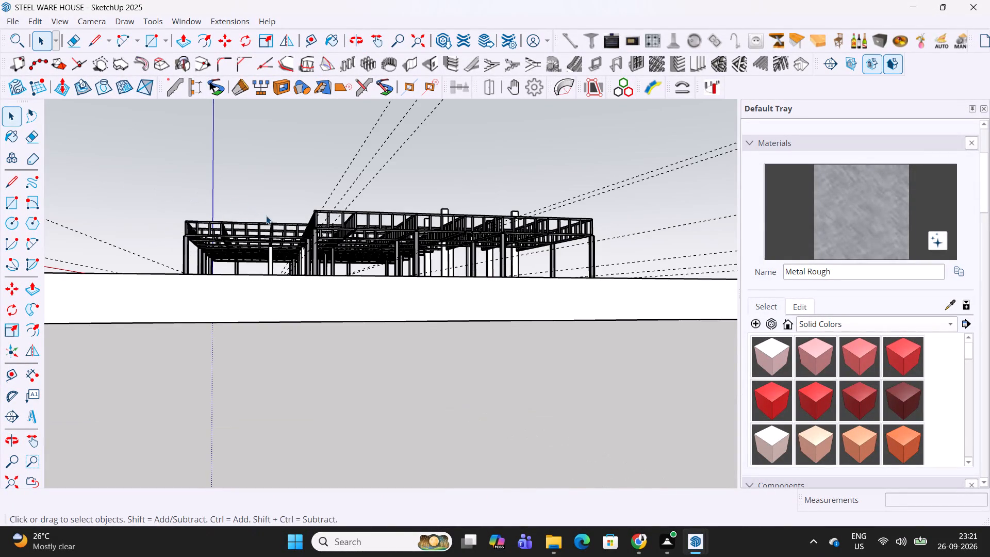
{"action": "middle_click_drag", "start_coordinate": [266, 216], "coordinate": [428, 407]}
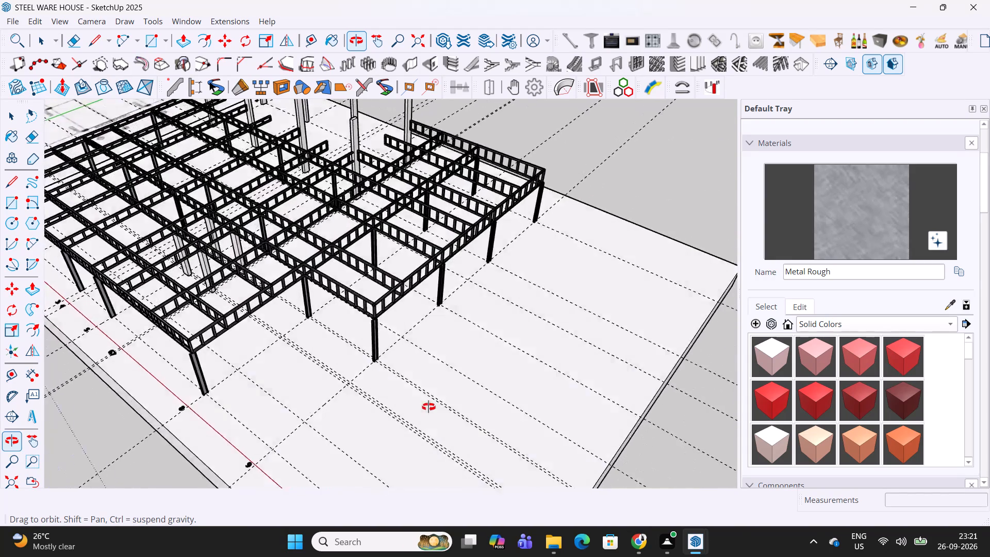
{"action": "middle_click_drag", "start_coordinate": [428, 407], "coordinate": [240, 397]}
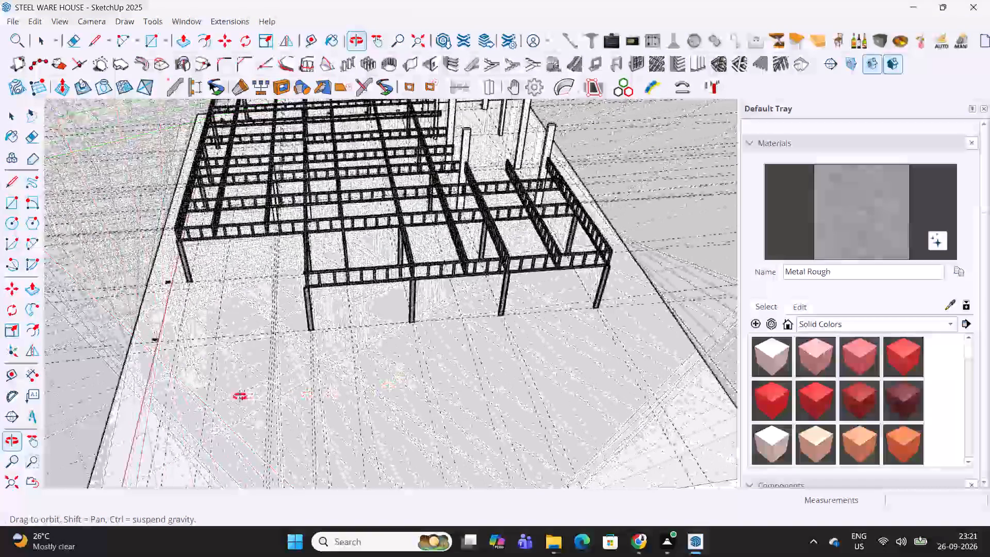
{"action": "middle_click_drag", "start_coordinate": [240, 397], "coordinate": [666, 287]}
{"action": "scroll", "coordinate": [547, 236], "scroll_direction": "down", "scroll_amount": 2}
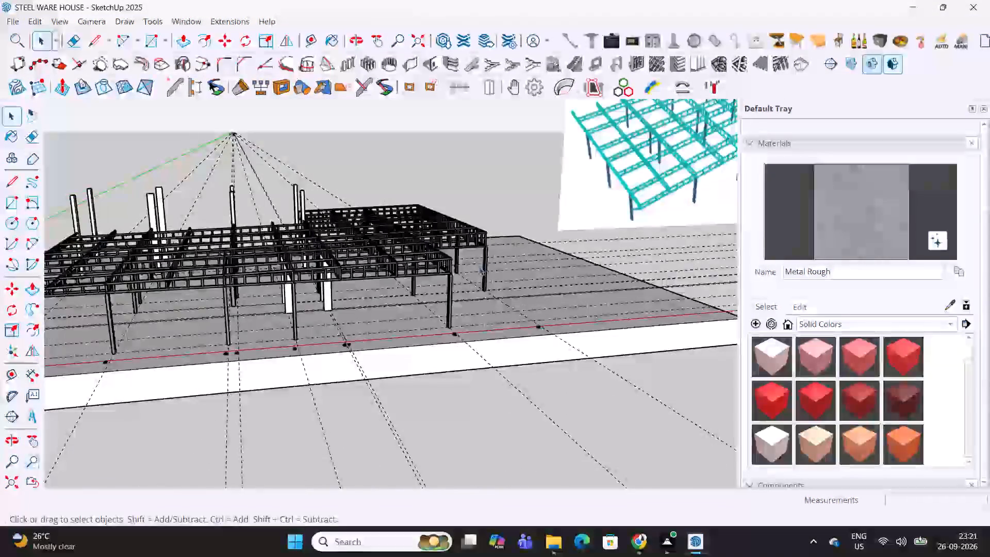
{"action": "middle_click_drag", "start_coordinate": [478, 267], "coordinate": [272, 354]}
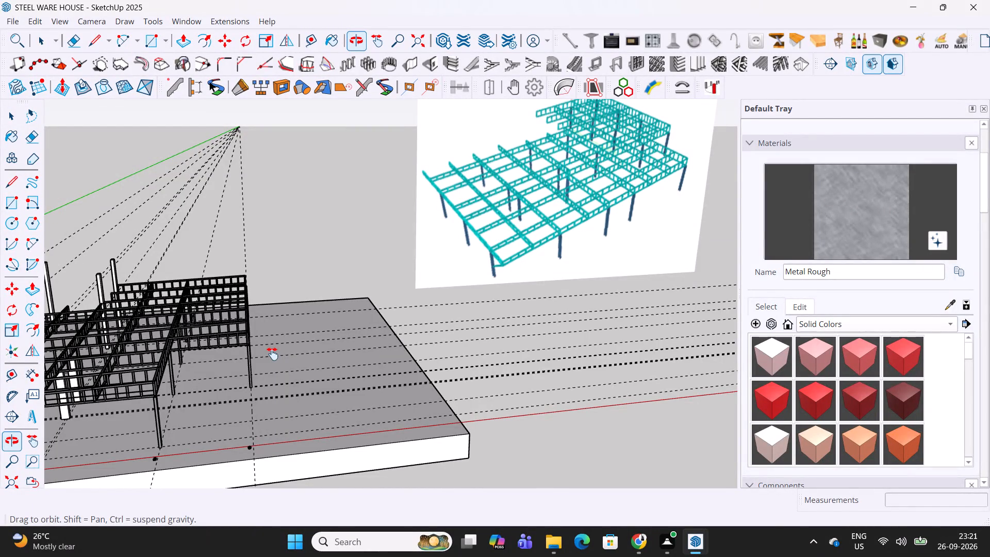
{"action": "middle_click_drag", "start_coordinate": [272, 354], "coordinate": [656, 270]}
{"action": "middle_click_drag", "start_coordinate": [539, 274], "coordinate": [500, 431]}
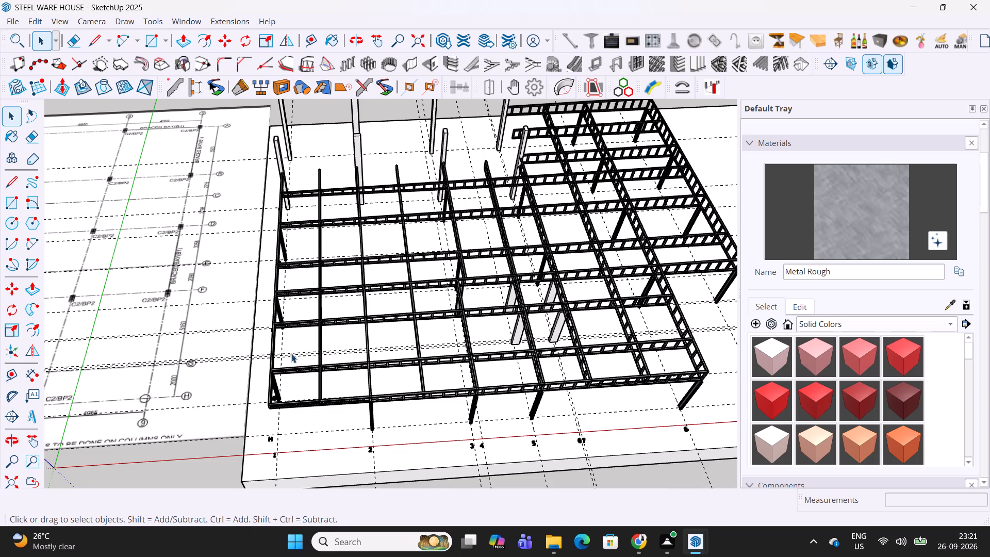
{"action": "scroll", "coordinate": [326, 354], "scroll_direction": "down", "scroll_amount": 4}
{"action": "middle_click_drag", "start_coordinate": [341, 356], "coordinate": [390, 295]}
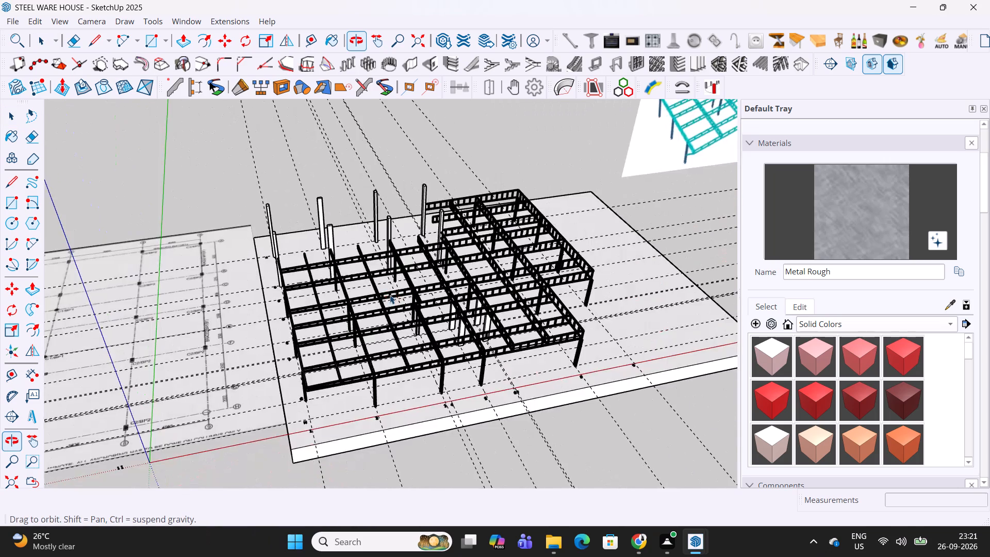
{"action": "scroll", "coordinate": [389, 294], "scroll_direction": "down", "scroll_amount": 3}
{"action": "middle_click_drag", "start_coordinate": [539, 255], "coordinate": [468, 287], "text": "shift"}
{"action": "scroll", "coordinate": [580, 183], "scroll_direction": "up", "scroll_amount": 6}
{"action": "scroll", "coordinate": [551, 189], "scroll_direction": "down", "scroll_amount": 3}
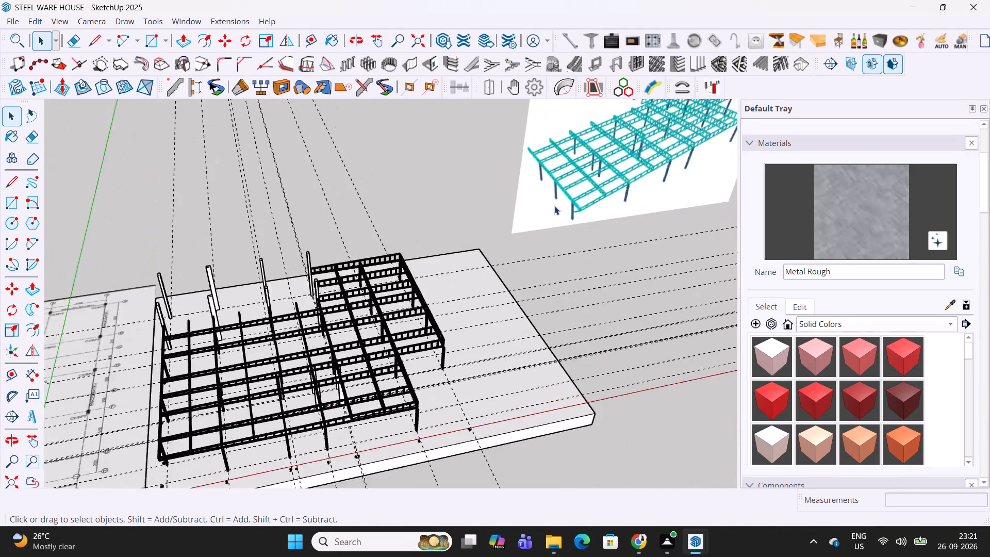
{"action": "scroll", "coordinate": [554, 206], "scroll_direction": "down", "scroll_amount": 8}
{"action": "left_click", "coordinate": [637, 540]}
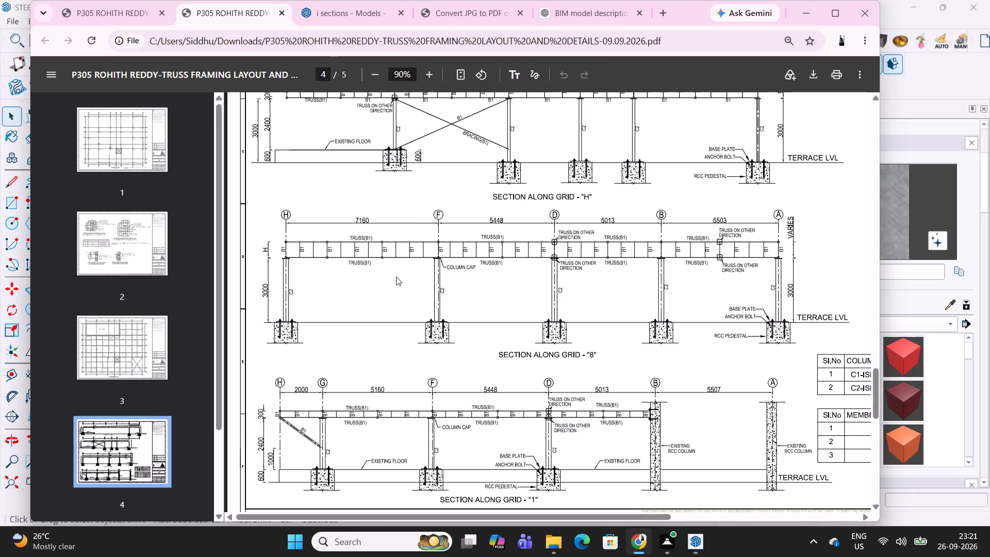
{"action": "left_click", "coordinate": [813, 11]}
Place a guide 1000 mm above the base of the column at grid 1-G, on its outer flange.
{"action": "scroll", "coordinate": [296, 359], "scroll_direction": "up", "scroll_amount": 6}
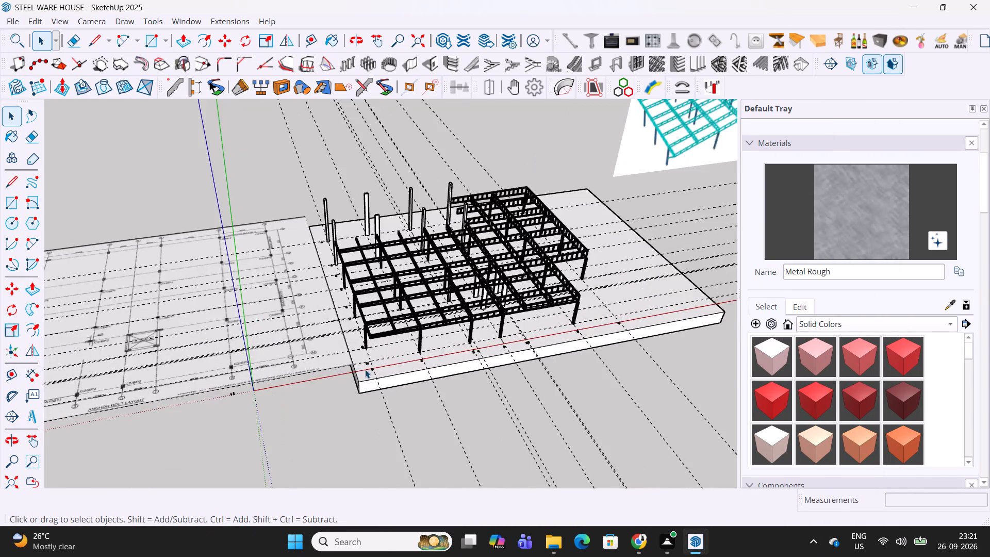
{"action": "scroll", "coordinate": [365, 369], "scroll_direction": "up", "scroll_amount": 10}
{"action": "middle_click_drag", "start_coordinate": [377, 339], "coordinate": [411, 394], "text": "shift"}
{"action": "middle_click_drag", "start_coordinate": [439, 384], "coordinate": [410, 391]}
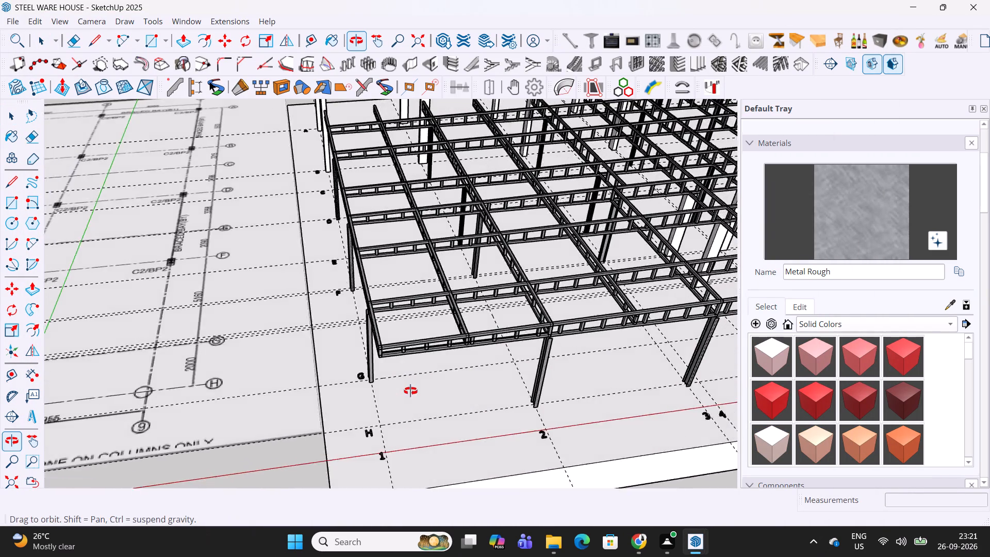
{"action": "middle_click_drag", "start_coordinate": [410, 391], "coordinate": [232, 341]}
{"action": "scroll", "coordinate": [295, 333], "scroll_direction": "up", "scroll_amount": 16}
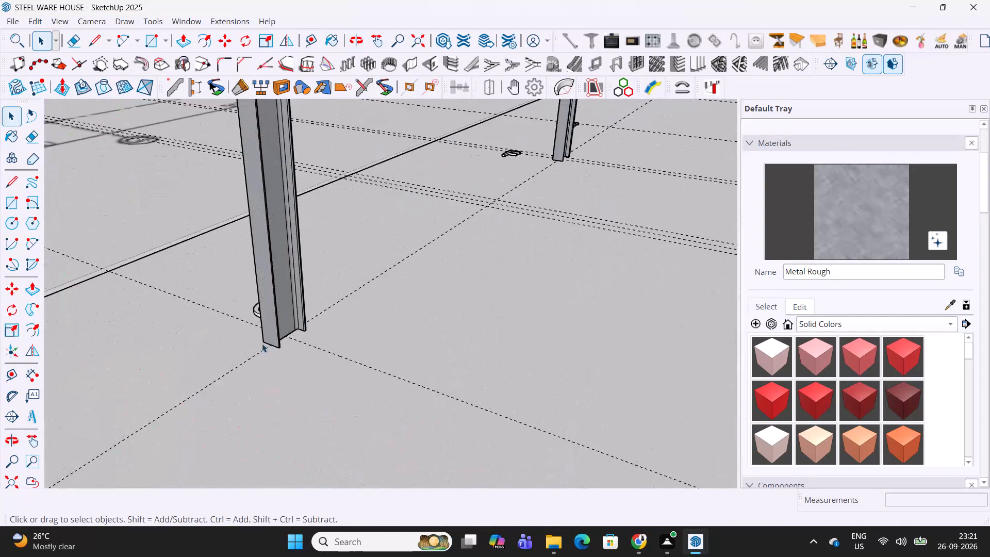
{"action": "scroll", "coordinate": [262, 343], "scroll_direction": "up", "scroll_amount": 13}
{"action": "key", "text": "t"}
{"action": "left_click", "coordinate": [268, 333]}
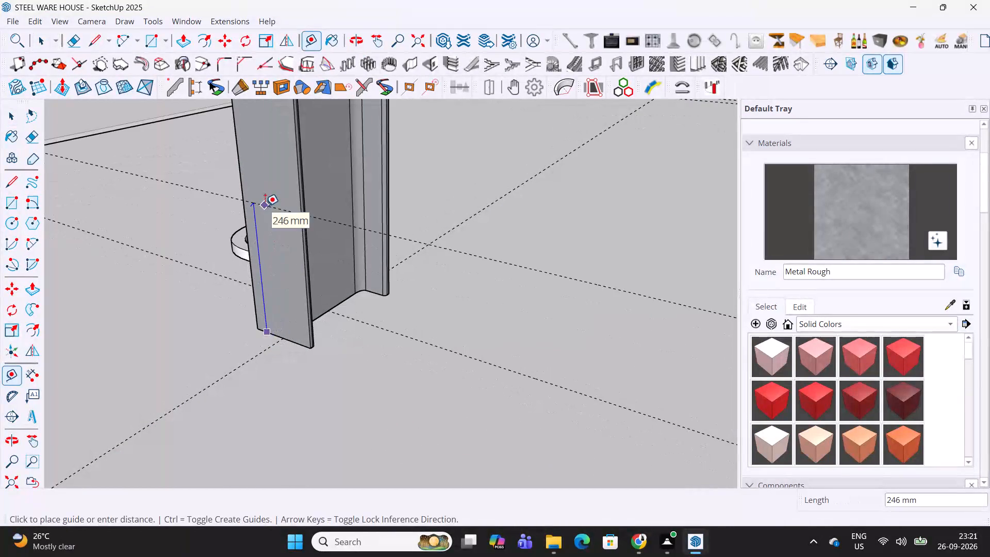
{"action": "type", "text": "1000"}
{"action": "key", "text": "Return"}
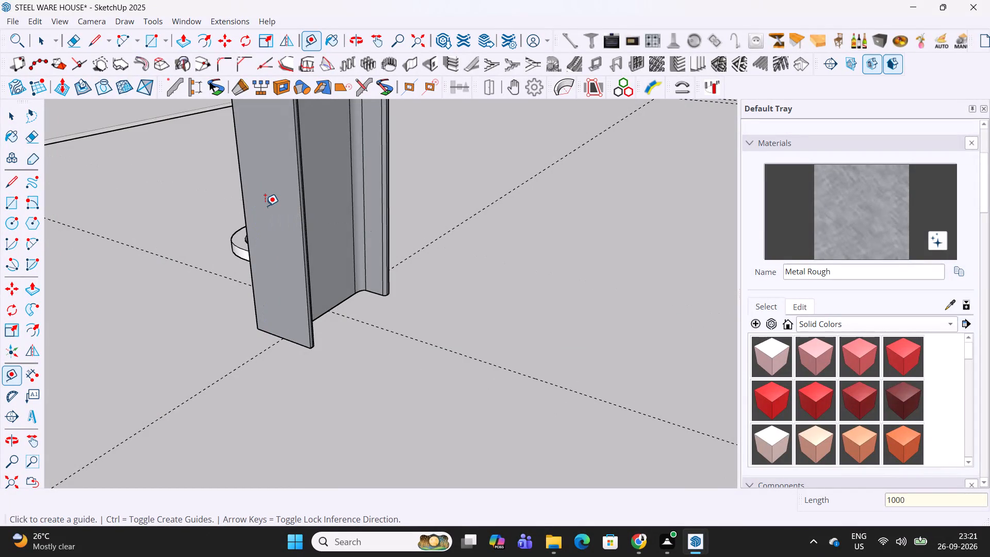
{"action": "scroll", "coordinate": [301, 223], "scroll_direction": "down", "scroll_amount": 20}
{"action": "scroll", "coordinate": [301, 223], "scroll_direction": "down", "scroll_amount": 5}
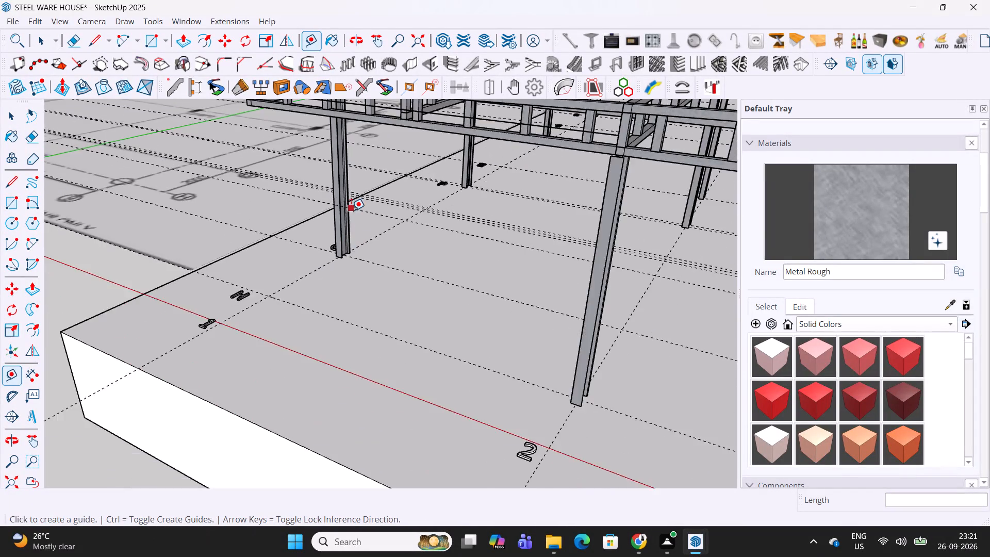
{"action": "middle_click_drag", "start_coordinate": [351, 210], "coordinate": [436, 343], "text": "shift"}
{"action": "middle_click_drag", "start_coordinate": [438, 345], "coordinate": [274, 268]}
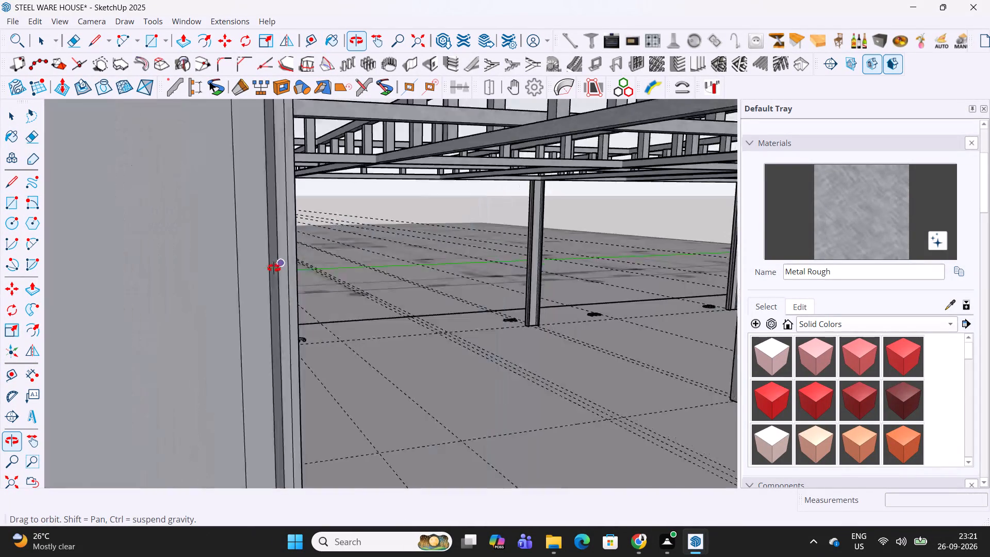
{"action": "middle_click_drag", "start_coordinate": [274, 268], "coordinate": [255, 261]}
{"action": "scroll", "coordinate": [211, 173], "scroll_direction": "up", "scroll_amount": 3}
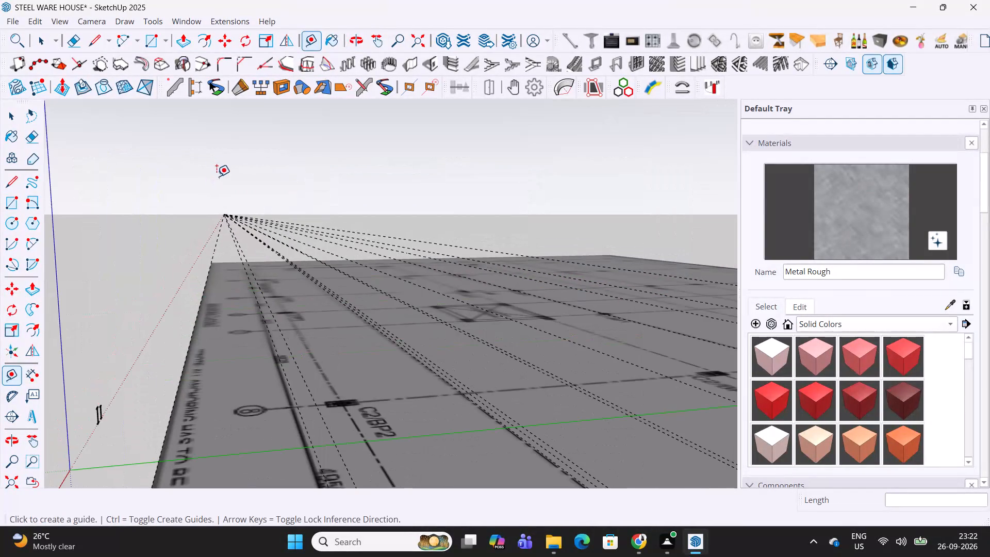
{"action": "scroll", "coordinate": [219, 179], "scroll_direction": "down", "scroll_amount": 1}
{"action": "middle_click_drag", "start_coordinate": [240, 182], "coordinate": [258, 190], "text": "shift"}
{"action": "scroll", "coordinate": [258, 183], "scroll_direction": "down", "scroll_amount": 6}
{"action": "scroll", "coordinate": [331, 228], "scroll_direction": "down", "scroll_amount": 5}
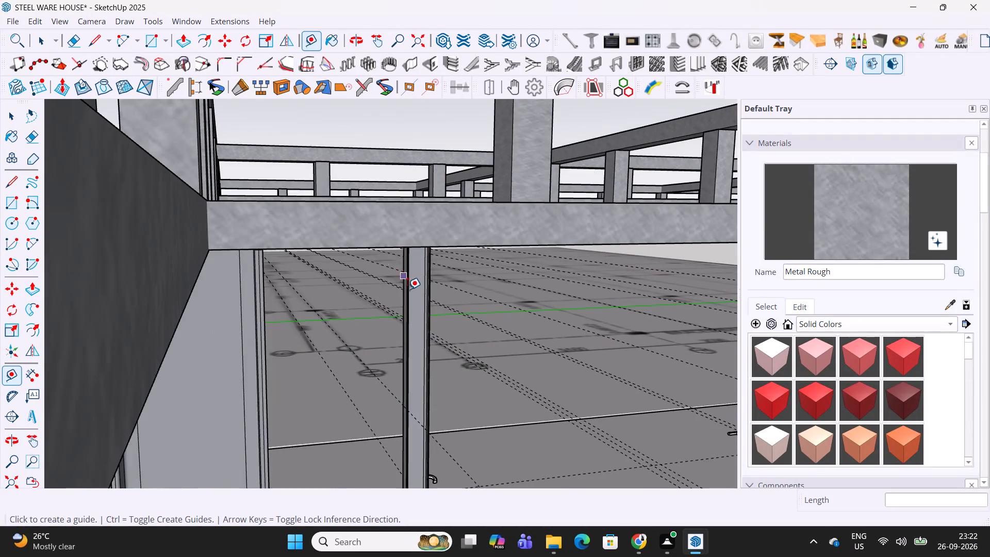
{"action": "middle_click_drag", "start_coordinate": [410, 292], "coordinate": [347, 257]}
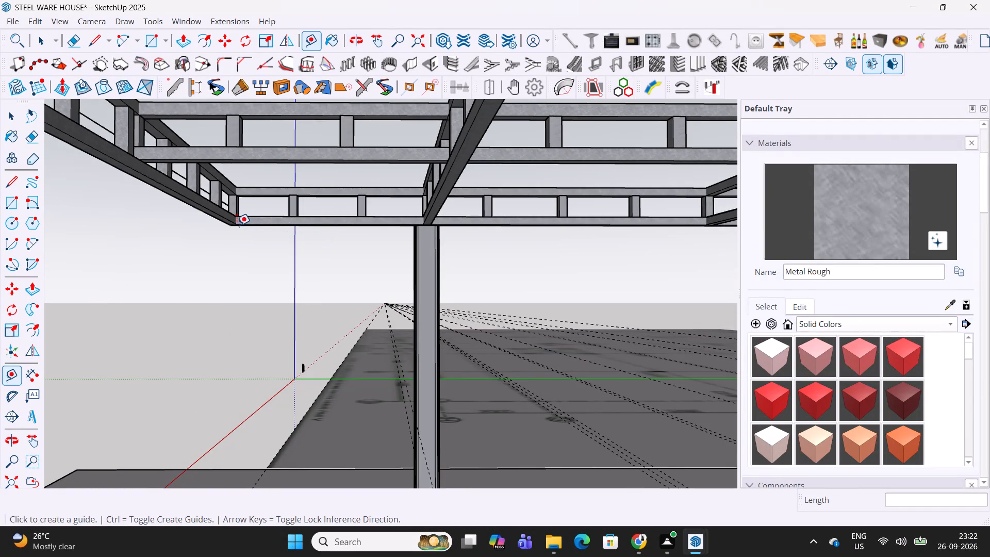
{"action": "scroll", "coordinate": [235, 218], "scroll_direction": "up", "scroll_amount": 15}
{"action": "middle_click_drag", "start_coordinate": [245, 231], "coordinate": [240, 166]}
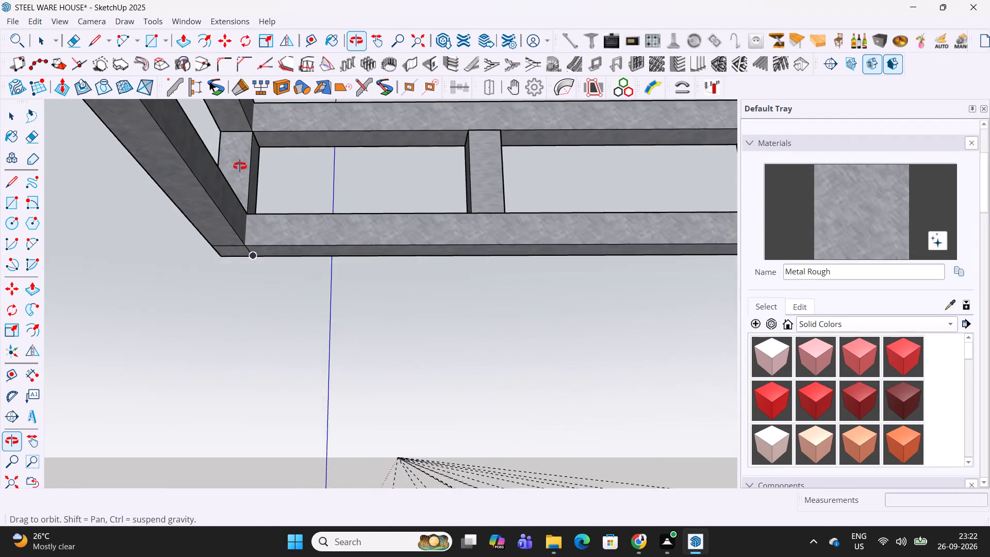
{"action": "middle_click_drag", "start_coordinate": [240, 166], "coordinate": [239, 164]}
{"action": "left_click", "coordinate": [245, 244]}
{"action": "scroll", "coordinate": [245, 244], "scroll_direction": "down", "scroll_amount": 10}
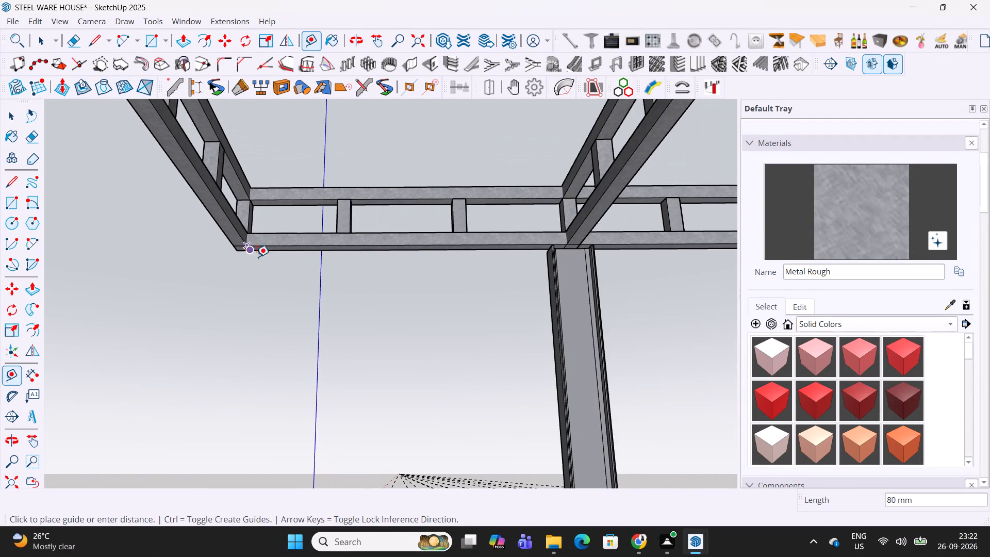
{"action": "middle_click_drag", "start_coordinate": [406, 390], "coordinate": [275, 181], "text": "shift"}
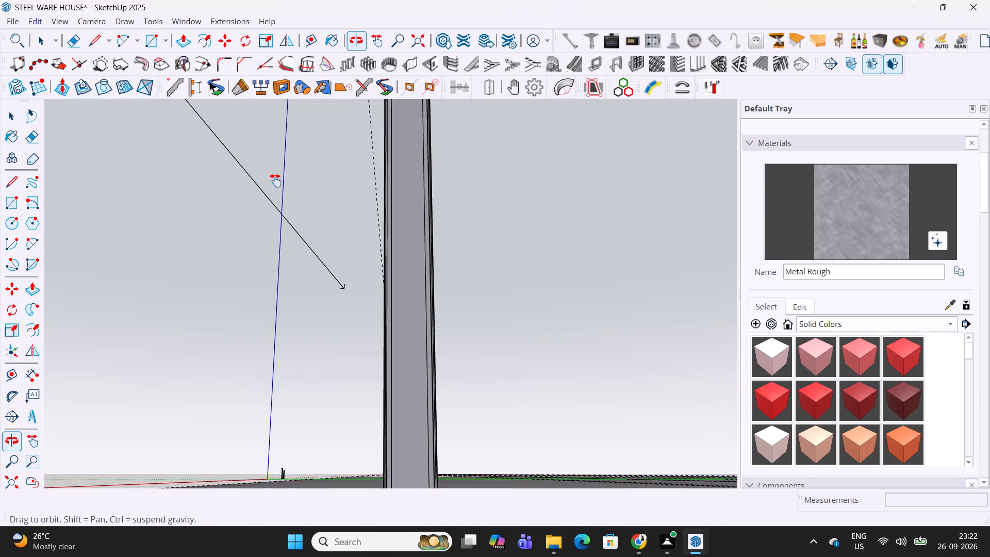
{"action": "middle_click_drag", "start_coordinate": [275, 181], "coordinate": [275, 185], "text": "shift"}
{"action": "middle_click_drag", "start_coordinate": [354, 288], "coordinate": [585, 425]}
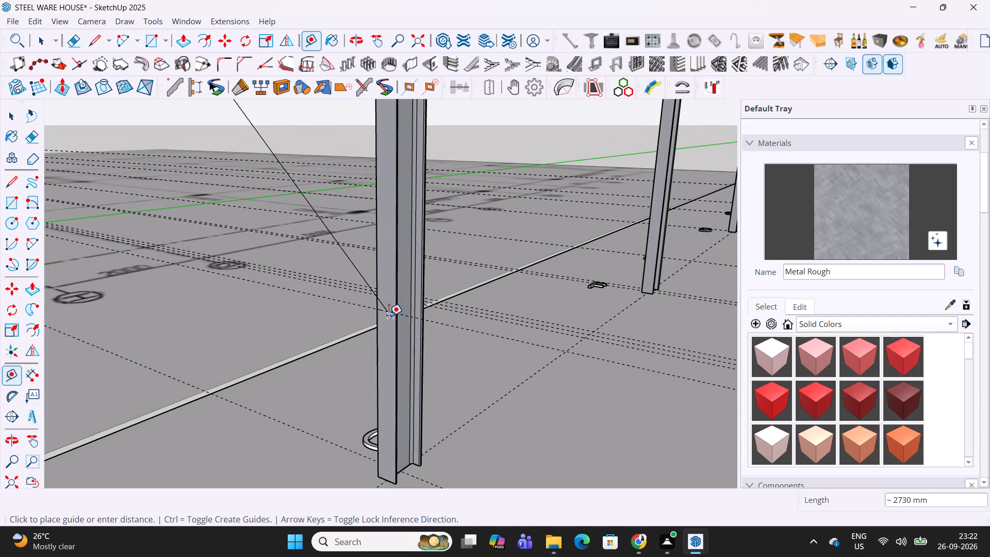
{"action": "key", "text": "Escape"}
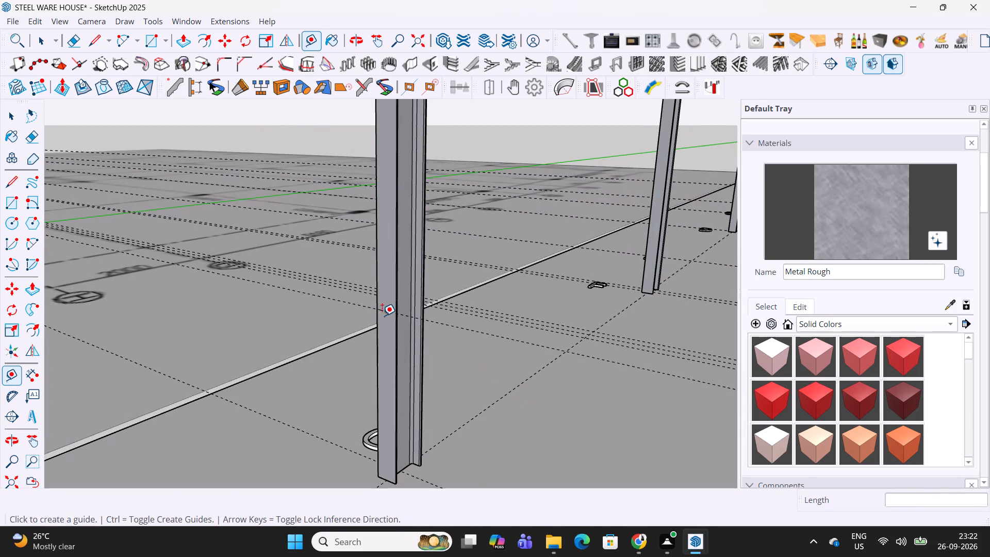
Place a vertical guide line on the grid 1-G column's outer flange, through the middle of its base edge.
{"action": "scroll", "coordinate": [381, 316], "scroll_direction": "up", "scroll_amount": 8}
{"action": "left_click", "coordinate": [372, 312]}
{"action": "scroll", "coordinate": [372, 312], "scroll_direction": "down", "scroll_amount": 3}
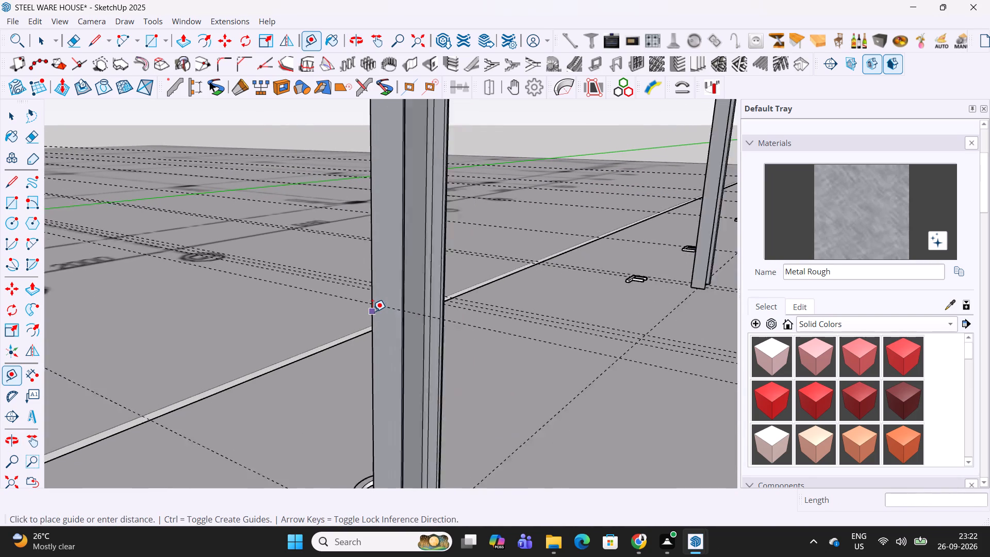
{"action": "scroll", "coordinate": [372, 312], "scroll_direction": "down", "scroll_amount": 4}
{"action": "middle_click_drag", "start_coordinate": [382, 450], "coordinate": [377, 327]}
{"action": "scroll", "coordinate": [385, 379], "scroll_direction": "up", "scroll_amount": 5}
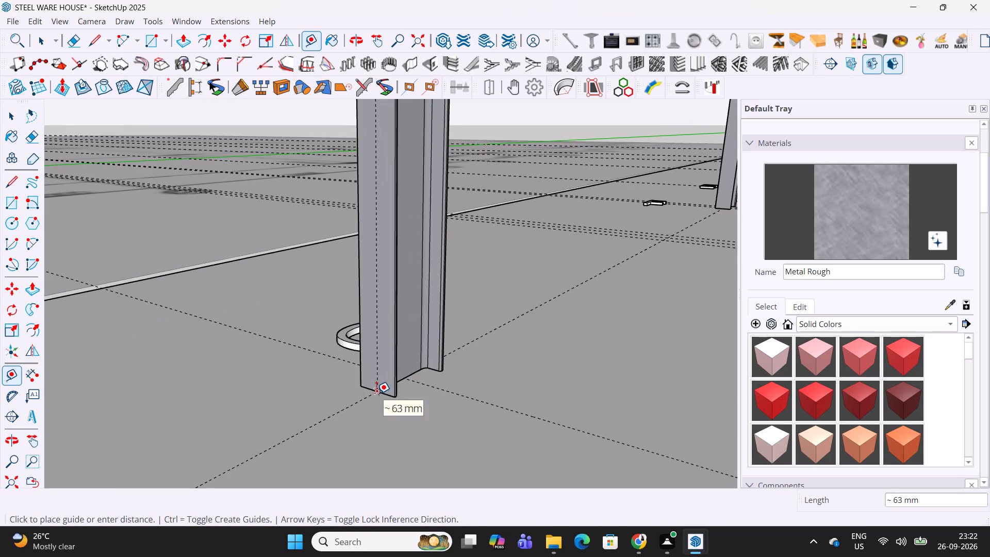
{"action": "left_click", "coordinate": [376, 394]}
Check the diagonal brace at the overhang in the section along grid 1 of the truss framing PDF in Chrome.
{"action": "scroll", "coordinate": [376, 394], "scroll_direction": "down", "scroll_amount": 20}
{"action": "scroll", "coordinate": [376, 394], "scroll_direction": "down", "scroll_amount": 5}
{"action": "middle_click_drag", "start_coordinate": [388, 337], "coordinate": [415, 382], "text": "shift"}
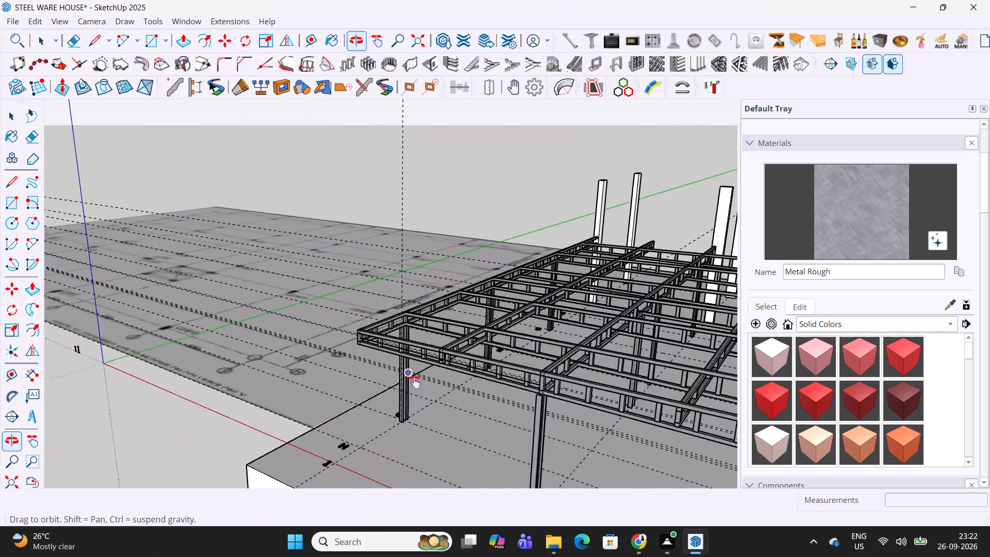
{"action": "middle_click_drag", "start_coordinate": [415, 382], "coordinate": [427, 441], "text": "shift"}
{"action": "scroll", "coordinate": [418, 436], "scroll_direction": "up", "scroll_amount": 11}
{"action": "middle_click_drag", "start_coordinate": [443, 437], "coordinate": [448, 396]}
{"action": "scroll", "coordinate": [354, 278], "scroll_direction": "up", "scroll_amount": 15}
{"action": "middle_click_drag", "start_coordinate": [424, 308], "coordinate": [329, 267]}
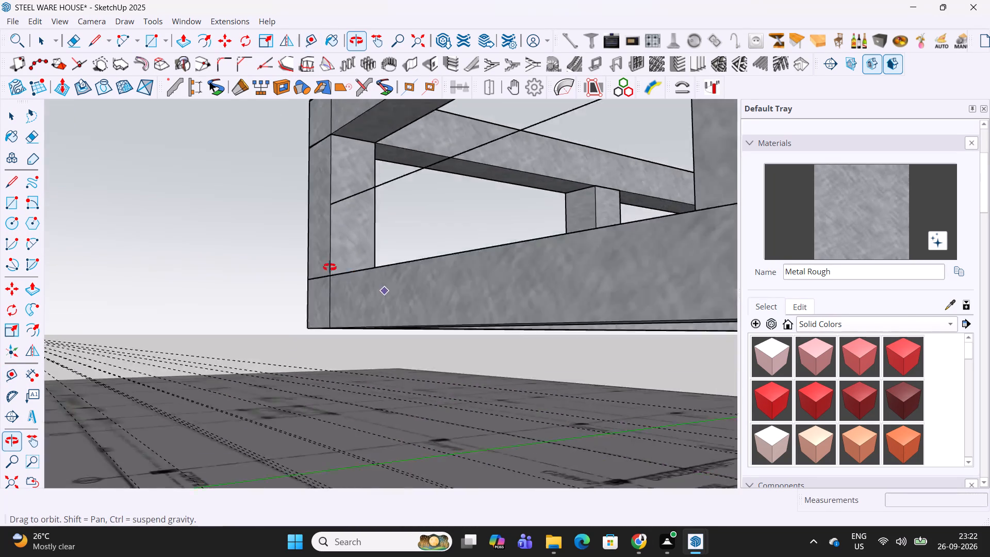
{"action": "middle_click_drag", "start_coordinate": [329, 267], "coordinate": [218, 228]}
{"action": "left_click", "coordinate": [640, 540]}
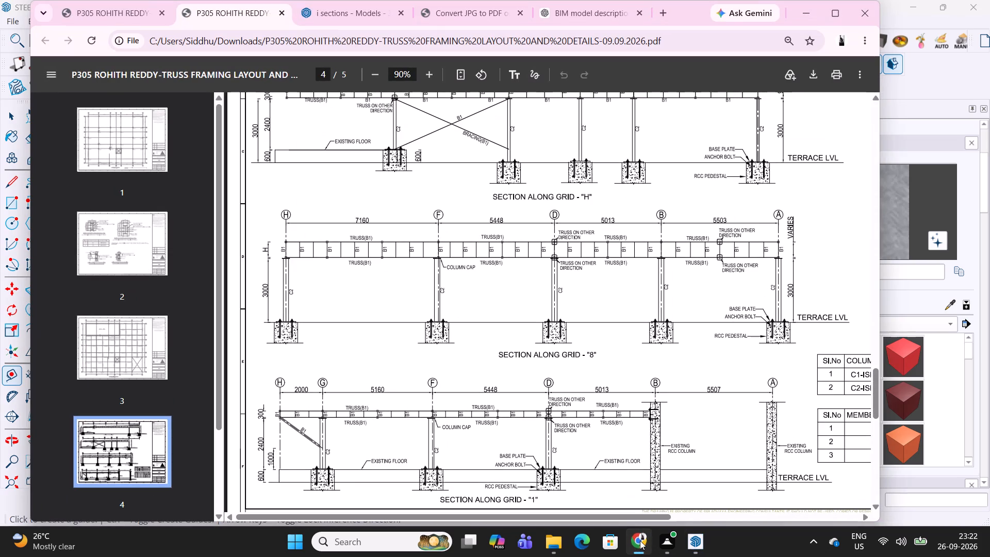
{"action": "left_click", "coordinate": [805, 11]}
Place a vertical guide line through the truss member intersection at the overhang's bottom corner, offset 80 mm from the outer edge.
{"action": "middle_click_drag", "start_coordinate": [454, 358], "coordinate": [392, 303], "text": "shift"}
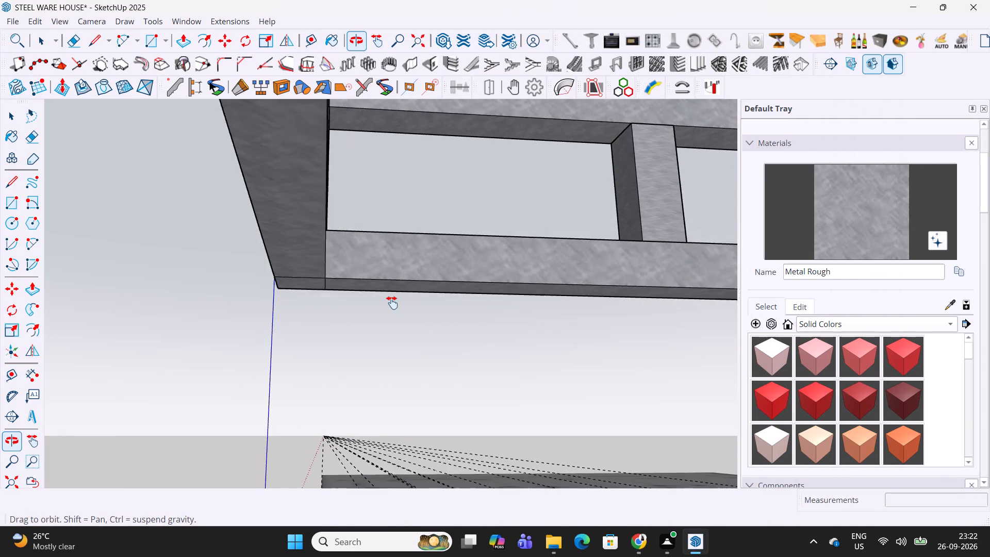
{"action": "middle_click_drag", "start_coordinate": [392, 303], "coordinate": [341, 256], "text": "shift"}
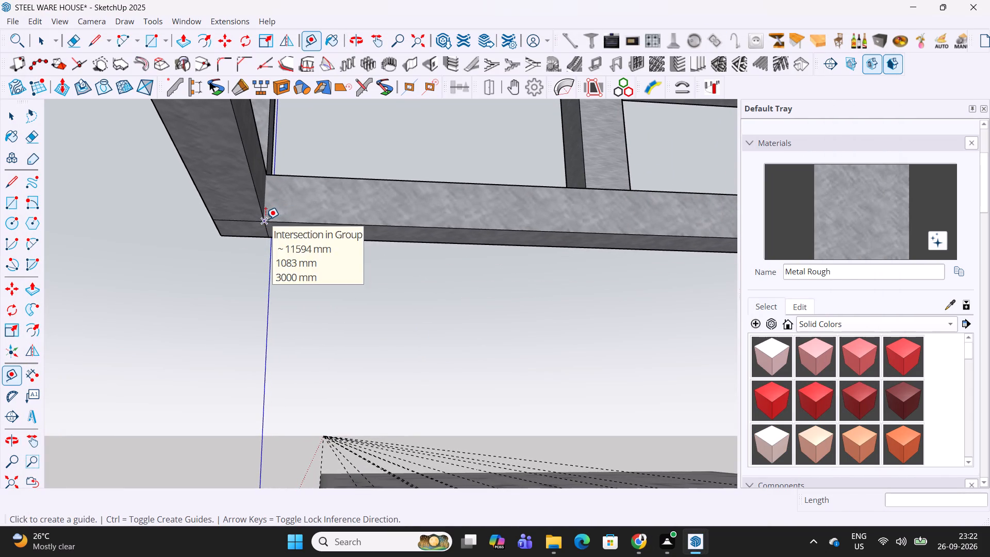
{"action": "middle_click_drag", "start_coordinate": [266, 193], "coordinate": [377, 325]}
{"action": "left_click", "coordinate": [217, 162]}
{"action": "middle_click_drag", "start_coordinate": [307, 185], "coordinate": [152, 107]}
{"action": "scroll", "coordinate": [324, 260], "scroll_direction": "up", "scroll_amount": 7}
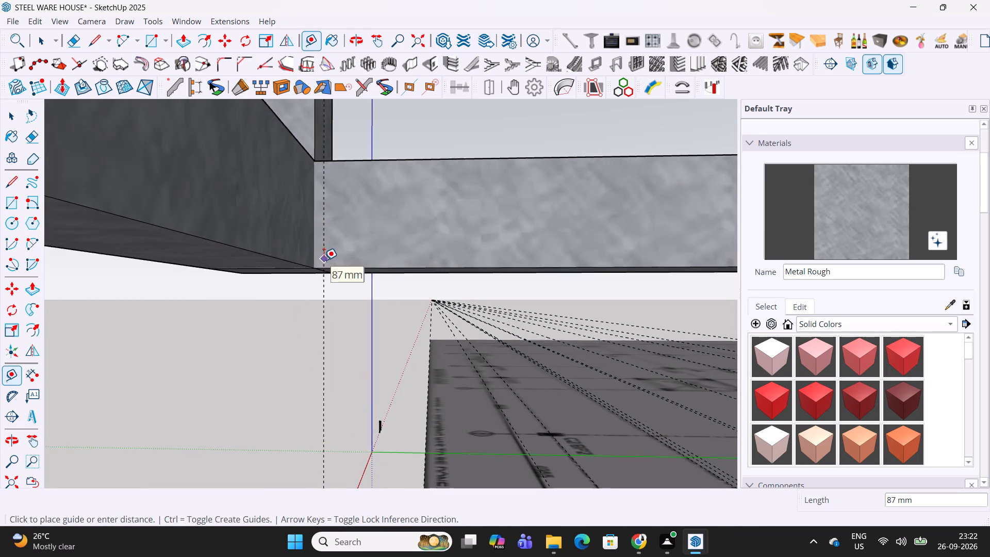
{"action": "scroll", "coordinate": [324, 260], "scroll_direction": "up", "scroll_amount": 18}
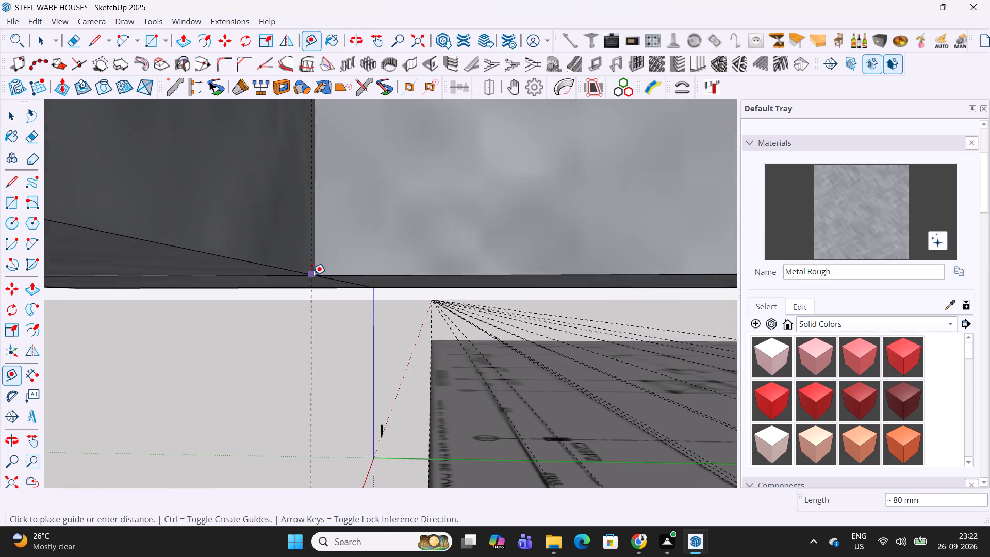
{"action": "scroll", "coordinate": [312, 275], "scroll_direction": "up", "scroll_amount": 1}
{"action": "middle_click_drag", "start_coordinate": [313, 268], "coordinate": [345, 163]}
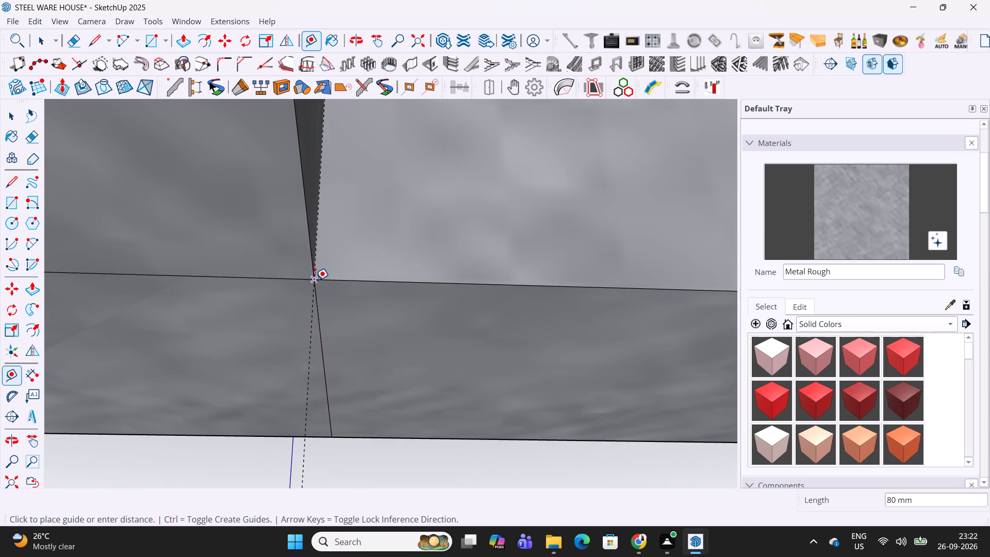
{"action": "left_click", "coordinate": [315, 280]}
Place a diagonal guide line from the overhang's bottom corner intersection to the guide crossing on the grid 1-G column's outer flange.
{"action": "left_click", "coordinate": [312, 279]}
{"action": "scroll", "coordinate": [312, 279], "scroll_direction": "down", "scroll_amount": 20}
{"action": "scroll", "coordinate": [312, 279], "scroll_direction": "down", "scroll_amount": 3}
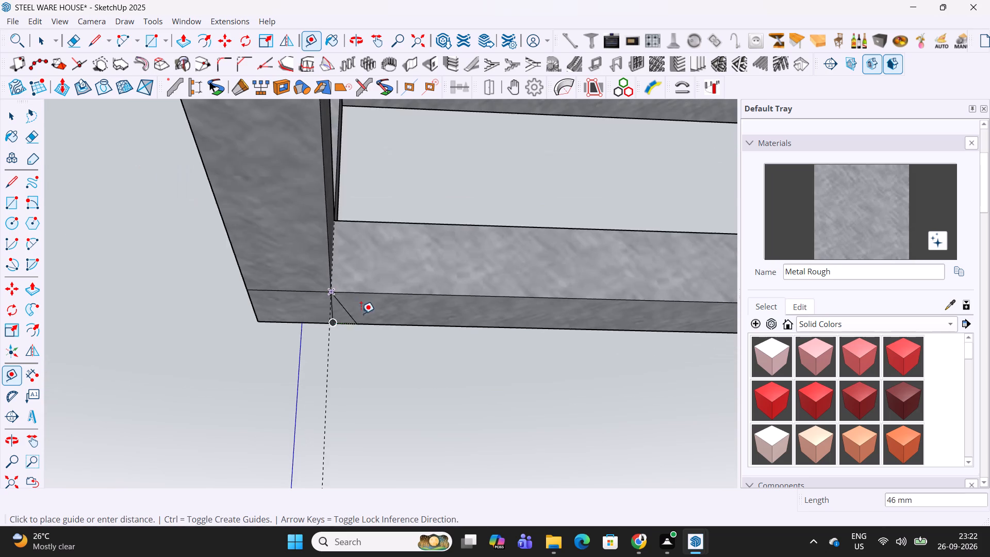
{"action": "scroll", "coordinate": [361, 314], "scroll_direction": "down", "scroll_amount": 7}
{"action": "scroll", "coordinate": [436, 350], "scroll_direction": "down", "scroll_amount": 8}
{"action": "scroll", "coordinate": [620, 341], "scroll_direction": "down", "scroll_amount": 20}
{"action": "scroll", "coordinate": [620, 341], "scroll_direction": "down", "scroll_amount": 4}
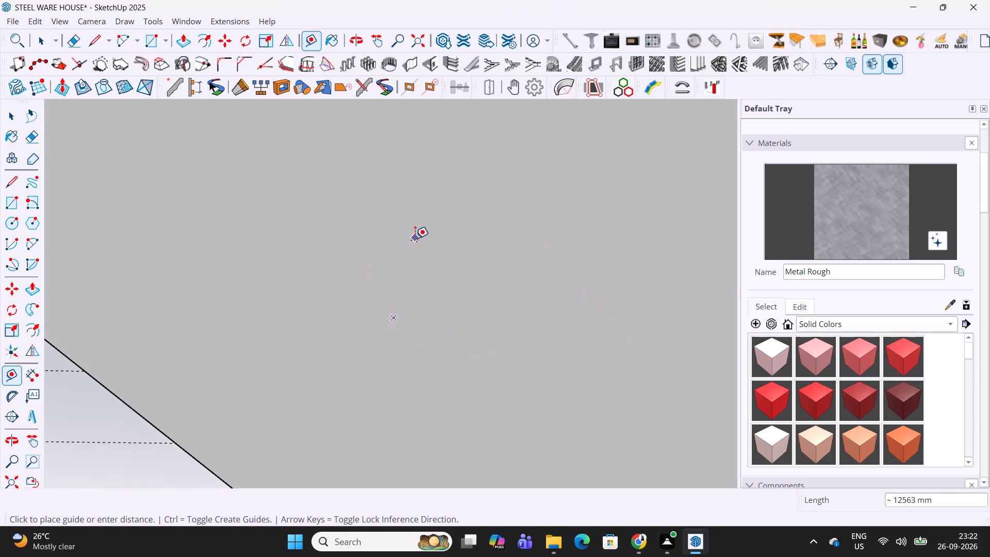
{"action": "scroll", "coordinate": [415, 238], "scroll_direction": "down", "scroll_amount": 6}
{"action": "middle_click_drag", "start_coordinate": [303, 227], "coordinate": [386, 391]}
{"action": "middle_click_drag", "start_coordinate": [440, 186], "coordinate": [441, 442], "text": "shift"}
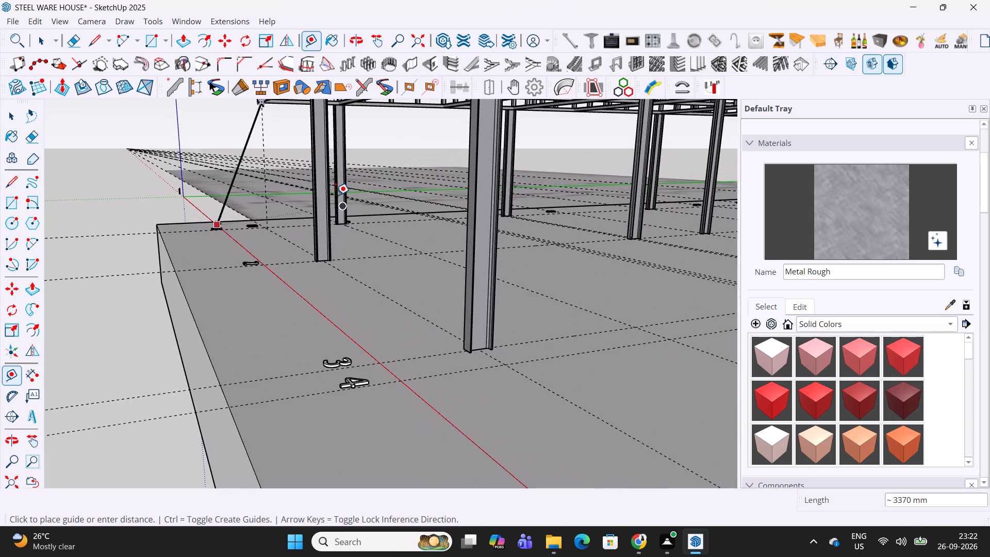
{"action": "middle_click_drag", "start_coordinate": [333, 189], "coordinate": [448, 278], "text": "shift"}
{"action": "scroll", "coordinate": [513, 329], "scroll_direction": "up", "scroll_amount": 6}
{"action": "middle_click_drag", "start_coordinate": [599, 379], "coordinate": [616, 330]}
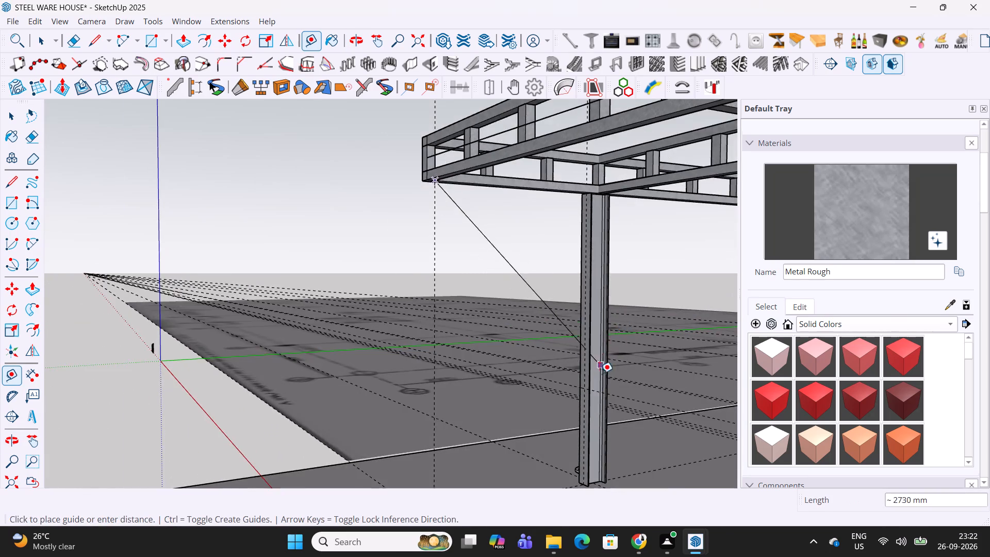
{"action": "scroll", "coordinate": [600, 375], "scroll_direction": "up", "scroll_amount": 8}
{"action": "left_click", "coordinate": [565, 400]}
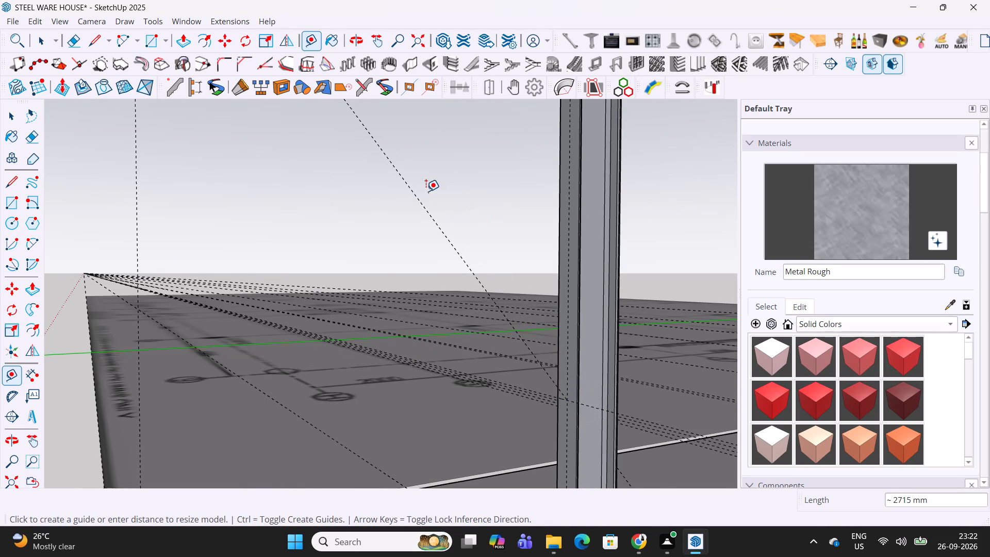
Offset a parallel guide line 40 mm below the brace's diagonal guide.
{"action": "left_click", "coordinate": [416, 193]}
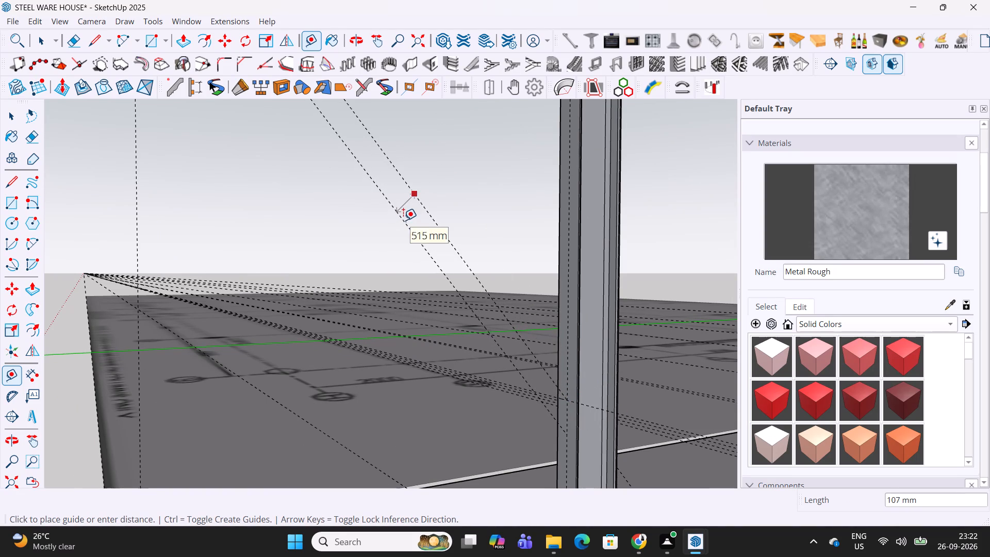
{"action": "type", "text": "40"}
{"action": "key", "text": "Return"}
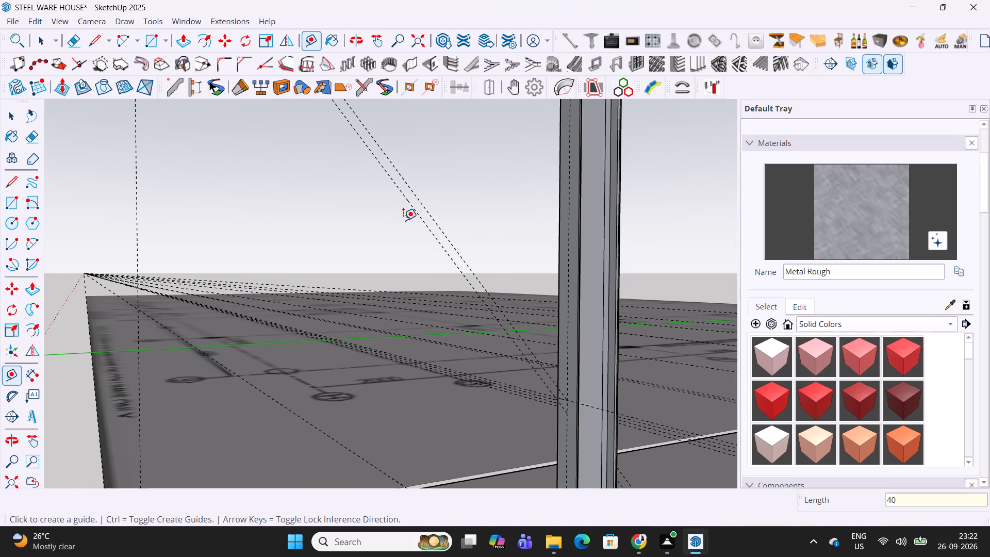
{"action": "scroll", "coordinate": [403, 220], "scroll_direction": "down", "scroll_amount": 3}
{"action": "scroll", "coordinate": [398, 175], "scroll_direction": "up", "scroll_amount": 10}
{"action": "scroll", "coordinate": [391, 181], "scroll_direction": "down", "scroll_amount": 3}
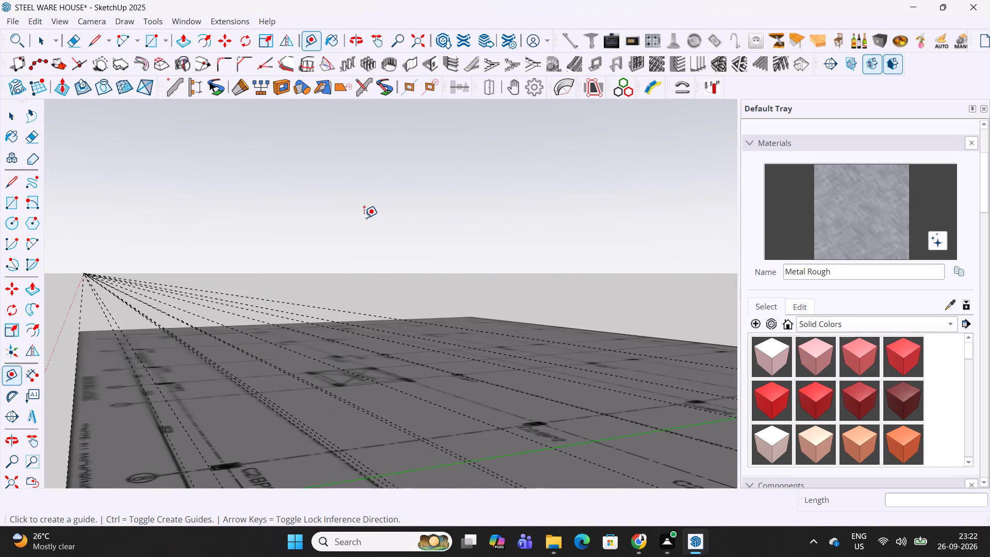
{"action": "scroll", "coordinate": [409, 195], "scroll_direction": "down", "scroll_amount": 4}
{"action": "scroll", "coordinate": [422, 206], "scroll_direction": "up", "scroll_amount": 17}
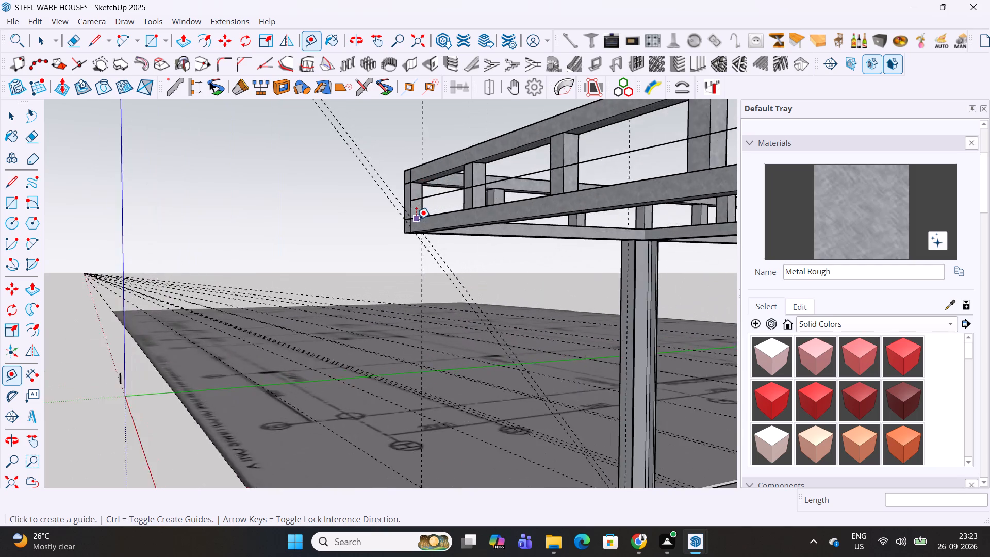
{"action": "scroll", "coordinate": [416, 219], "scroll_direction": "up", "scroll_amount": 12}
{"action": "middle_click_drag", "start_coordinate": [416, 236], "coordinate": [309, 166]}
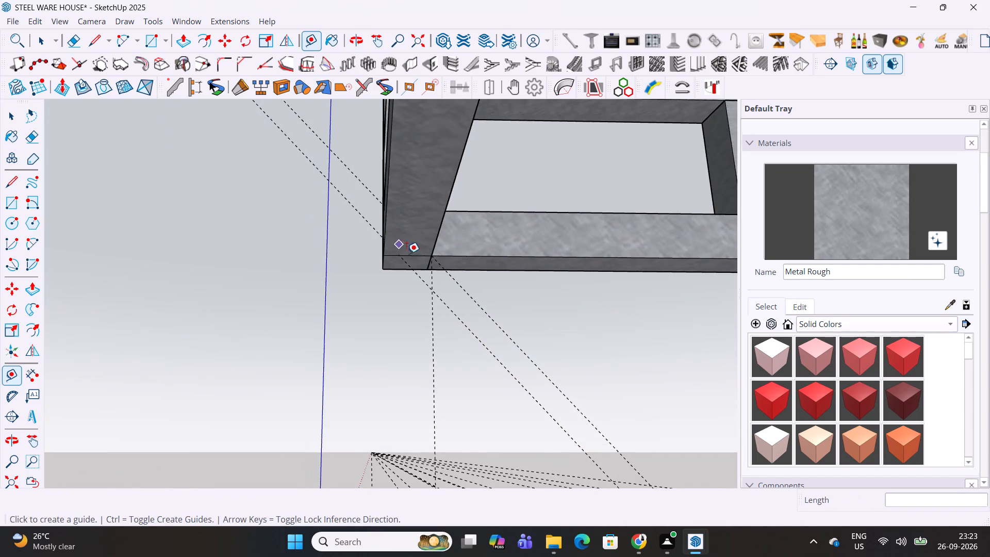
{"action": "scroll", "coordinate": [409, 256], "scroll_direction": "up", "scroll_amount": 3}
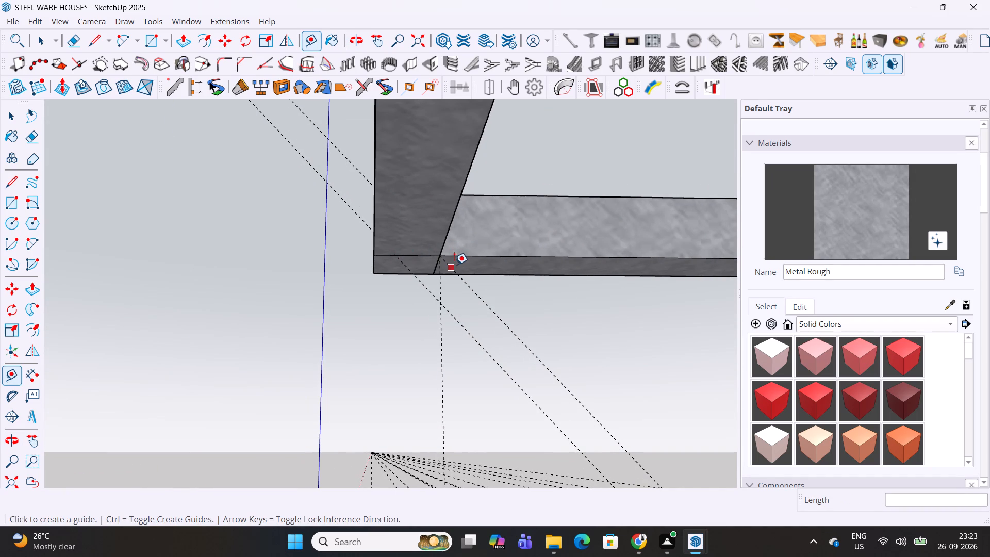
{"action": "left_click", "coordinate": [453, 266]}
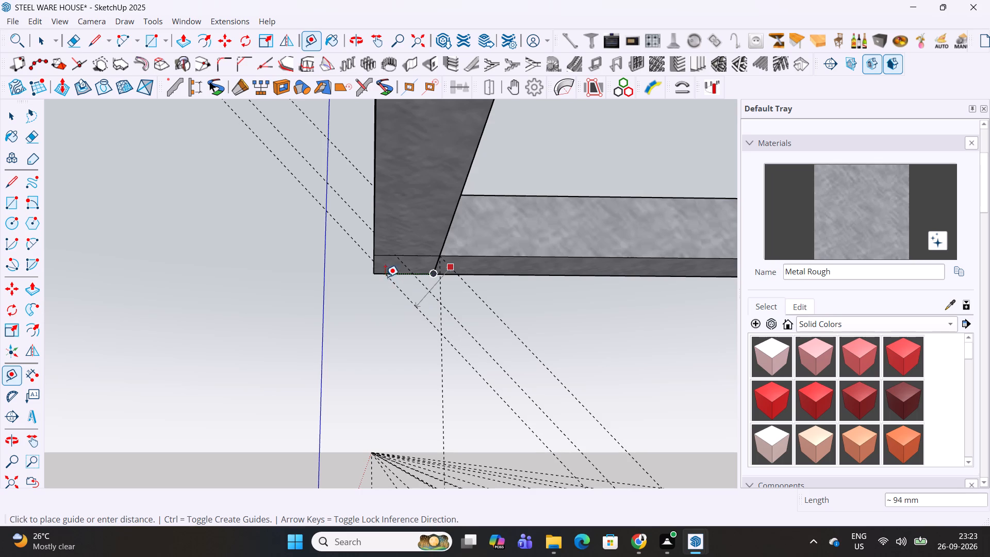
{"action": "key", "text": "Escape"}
Offset a second parallel guide line 80 mm below the brace's original diagonal guide.
{"action": "scroll", "coordinate": [470, 283], "scroll_direction": "up", "scroll_amount": 4}
{"action": "scroll", "coordinate": [457, 271], "scroll_direction": "down", "scroll_amount": 10}
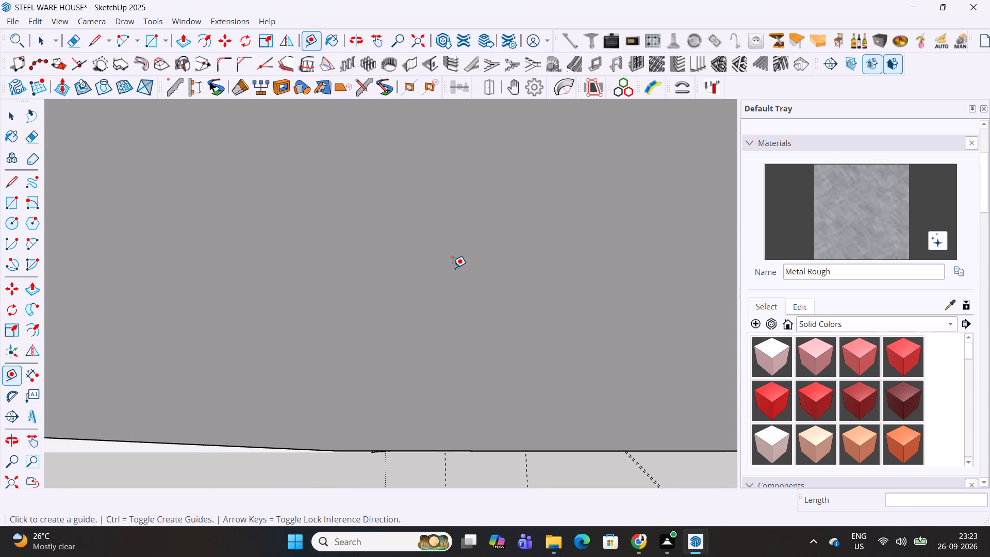
{"action": "scroll", "coordinate": [451, 277], "scroll_direction": "down", "scroll_amount": 4}
{"action": "middle_click_drag", "start_coordinate": [477, 228], "coordinate": [445, 391]}
{"action": "middle_click_drag", "start_coordinate": [494, 189], "coordinate": [486, 254], "text": "shift"}
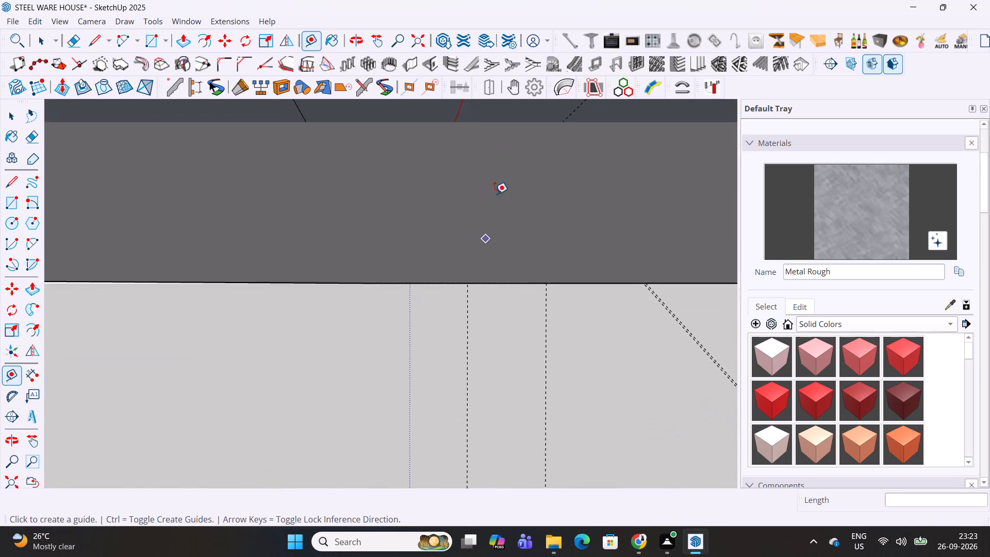
{"action": "middle_click_drag", "start_coordinate": [502, 161], "coordinate": [447, 380], "text": "shift"}
{"action": "middle_click_drag", "start_coordinate": [489, 170], "coordinate": [466, 351], "text": "shift"}
{"action": "scroll", "coordinate": [484, 169], "scroll_direction": "up", "scroll_amount": 3}
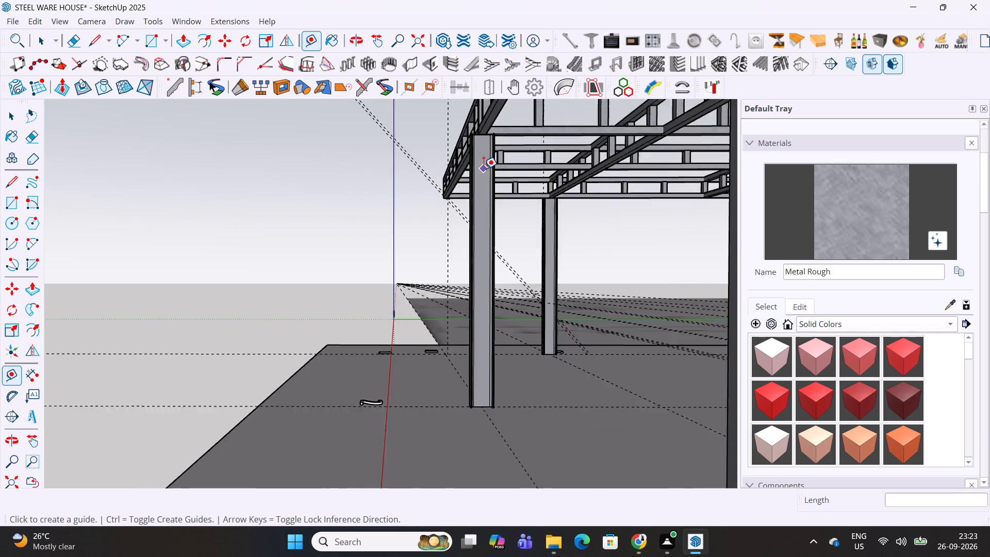
{"action": "scroll", "coordinate": [484, 169], "scroll_direction": "up", "scroll_amount": 13}
{"action": "scroll", "coordinate": [427, 195], "scroll_direction": "up", "scroll_amount": 8}
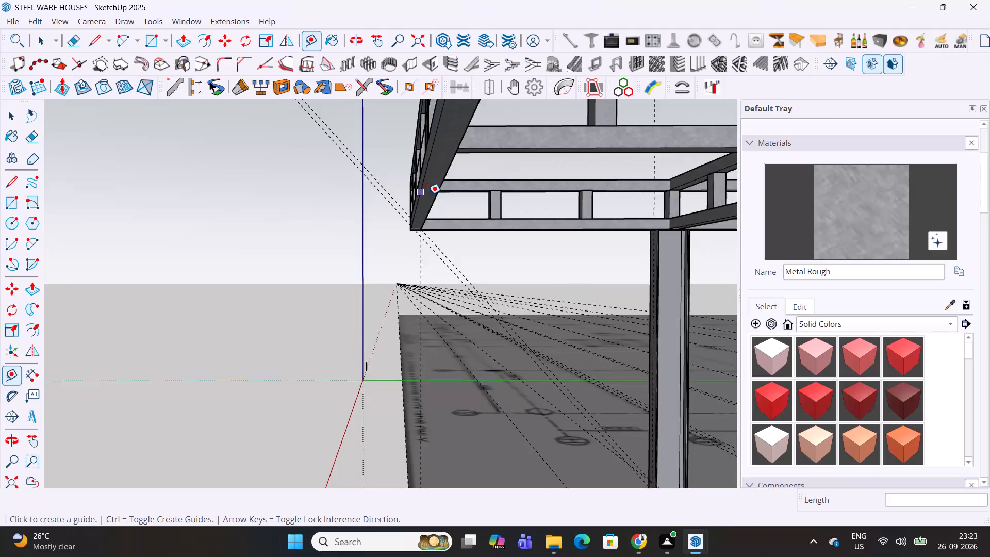
{"action": "scroll", "coordinate": [427, 195], "scroll_direction": "up", "scroll_amount": 19}
{"action": "middle_click_drag", "start_coordinate": [415, 238], "coordinate": [423, 110]}
{"action": "scroll", "coordinate": [416, 230], "scroll_direction": "up", "scroll_amount": 1, "text": "shift"}
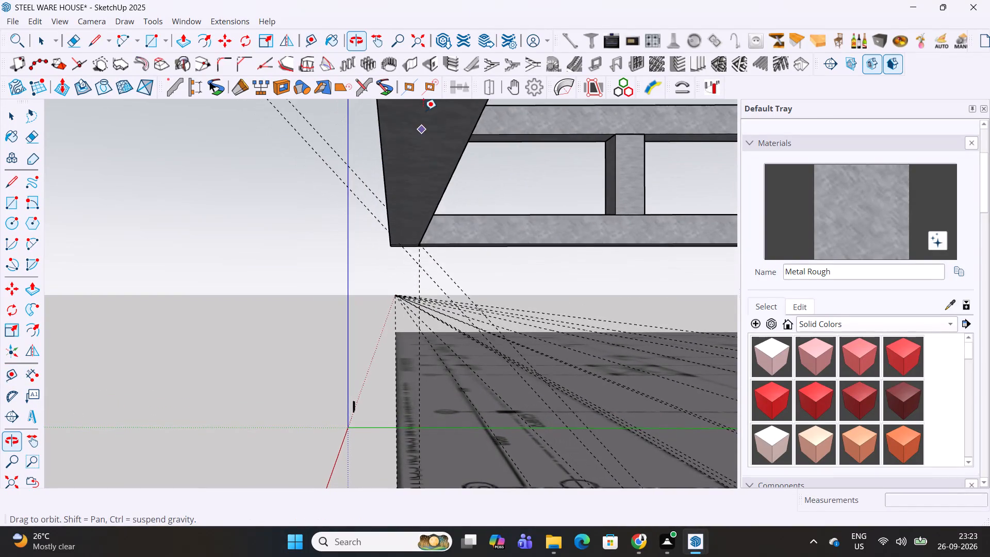
{"action": "scroll", "coordinate": [412, 192], "scroll_direction": "up", "scroll_amount": 11}
{"action": "middle_click_drag", "start_coordinate": [416, 238], "coordinate": [424, 169]}
{"action": "scroll", "coordinate": [409, 317], "scroll_direction": "up", "scroll_amount": 5}
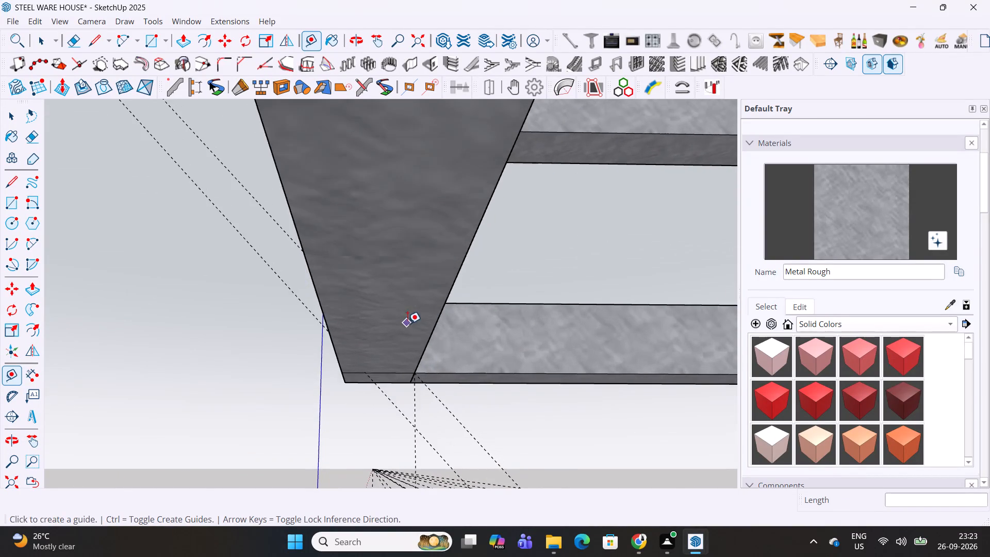
{"action": "middle_click_drag", "start_coordinate": [407, 336], "coordinate": [401, 243], "text": "shift"}
{"action": "scroll", "coordinate": [416, 316], "scroll_direction": "up", "scroll_amount": 3}
{"action": "left_click", "coordinate": [421, 315]}
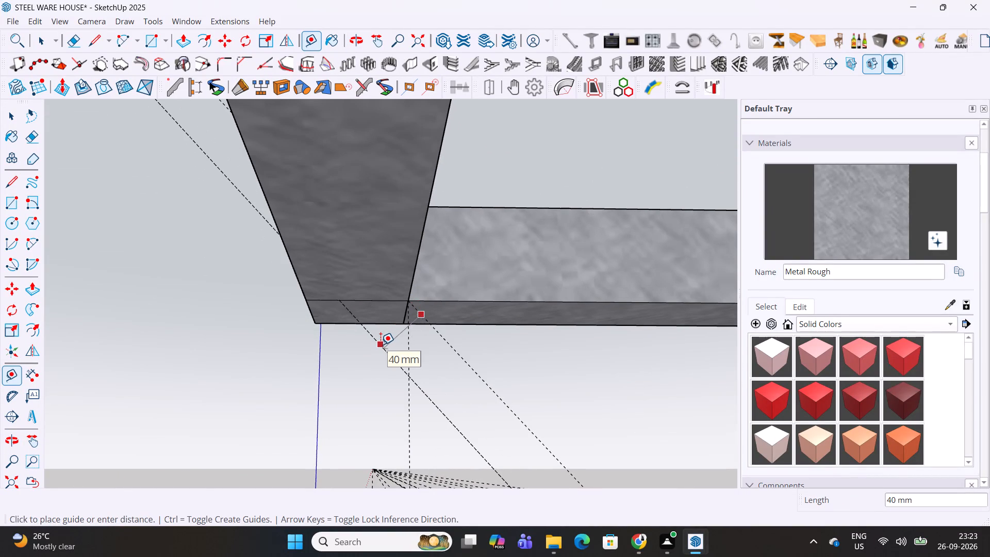
{"action": "key", "text": "0"}
{"action": "key", "text": "BackSpace"}
{"action": "type", "text": "80"}
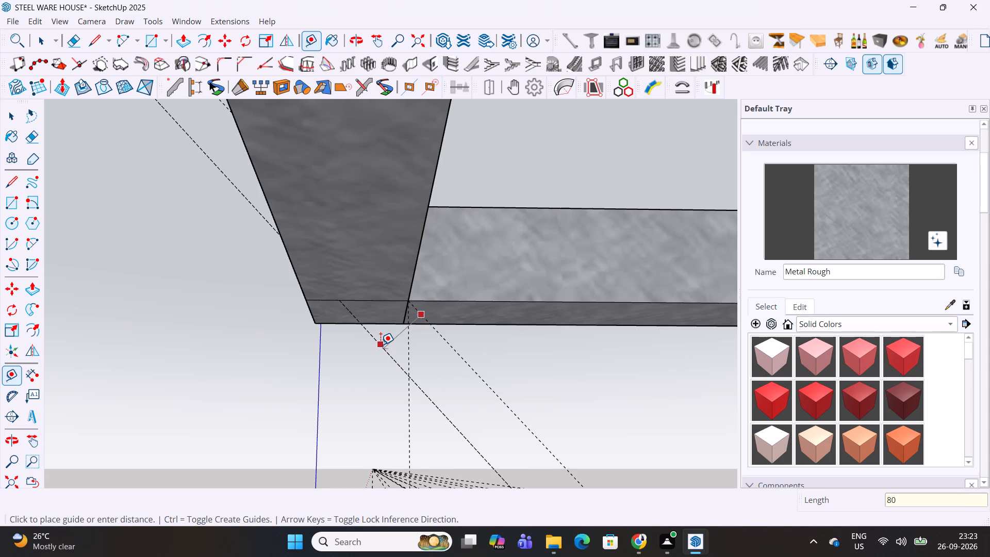
{"action": "key", "text": "Return"}
Place a parallel guide about 59 mm from the brace's original diagonal guide, passing through the overhang's outer bottom corner.
{"action": "middle_click_drag", "start_coordinate": [335, 298], "coordinate": [352, 301]}
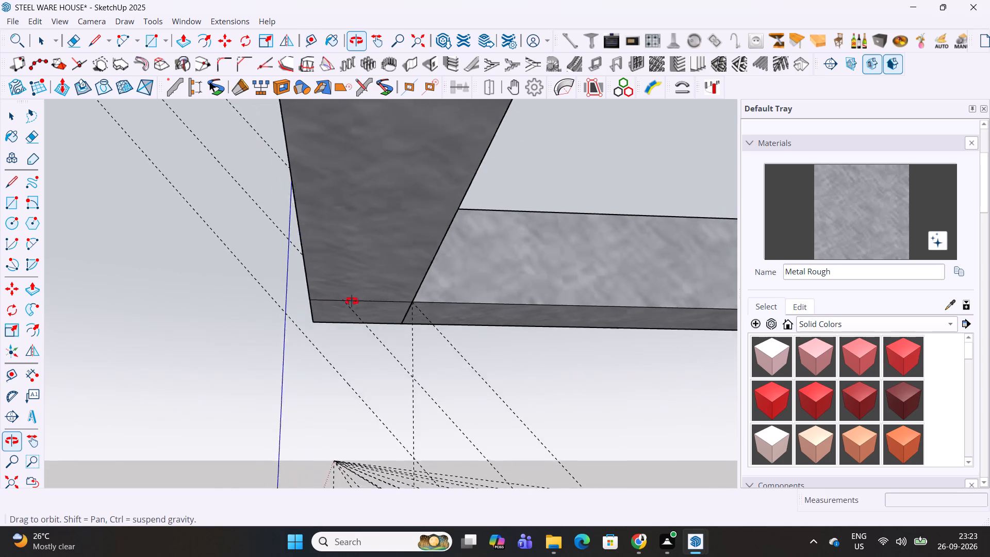
{"action": "middle_click_drag", "start_coordinate": [352, 301], "coordinate": [364, 307]}
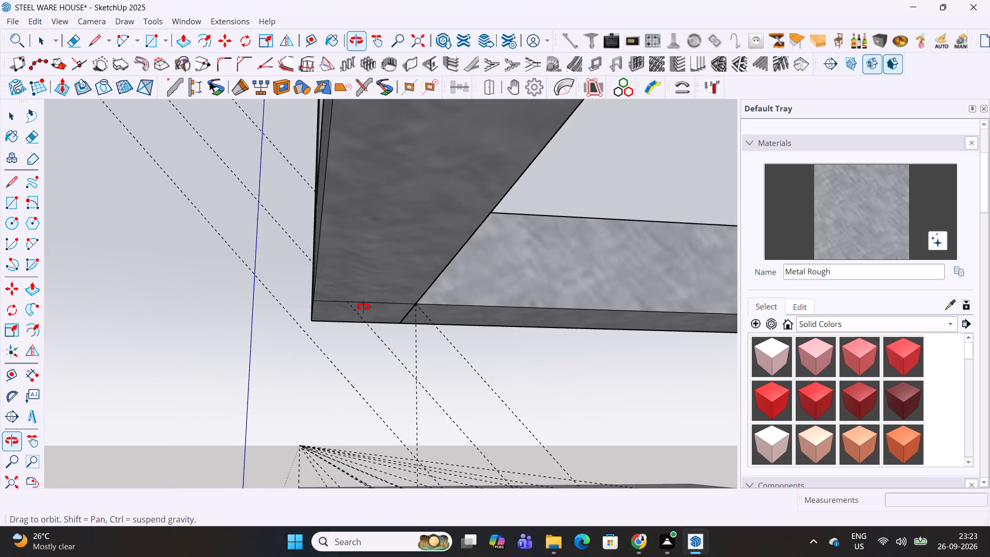
{"action": "middle_click_drag", "start_coordinate": [364, 307], "coordinate": [368, 308]}
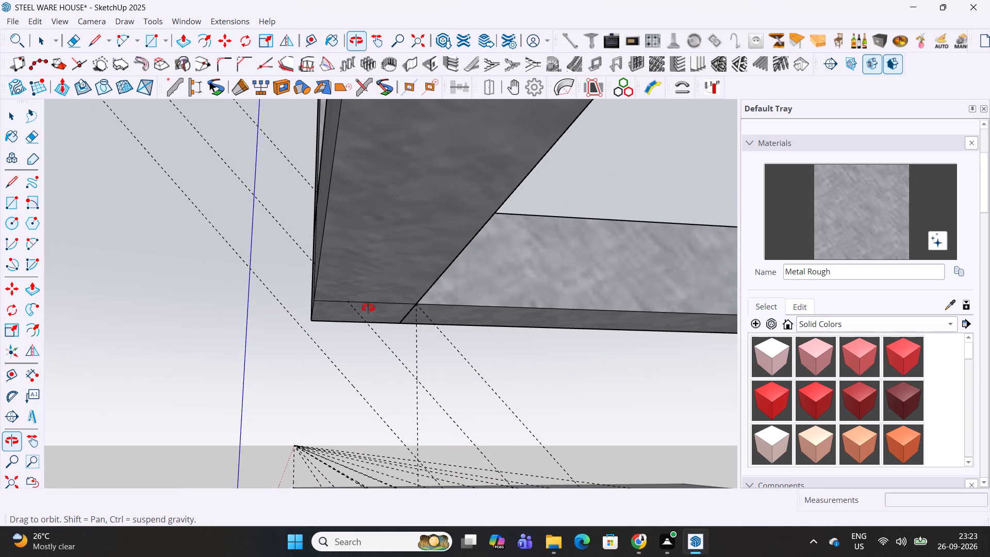
{"action": "middle_click_drag", "start_coordinate": [368, 308], "coordinate": [369, 309]}
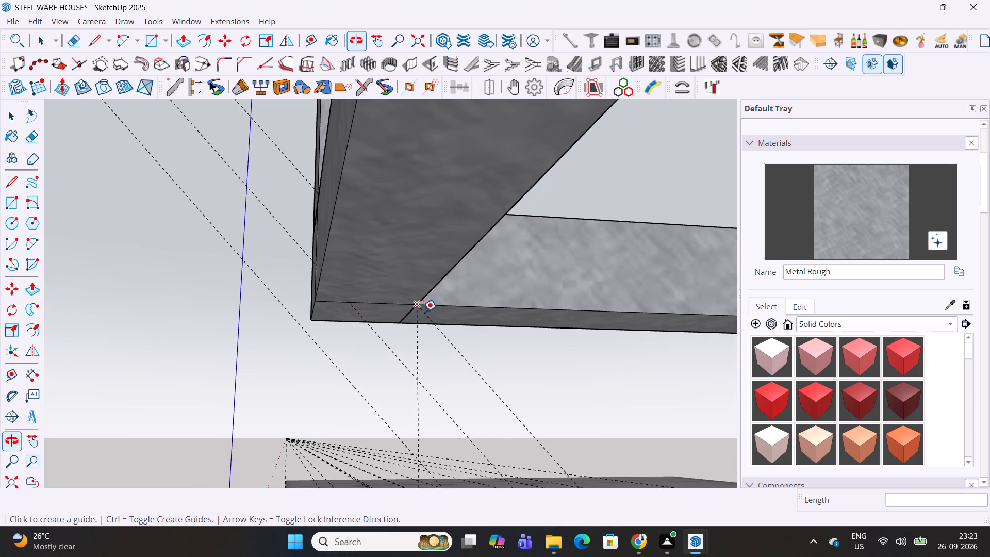
{"action": "left_click", "coordinate": [442, 334]}
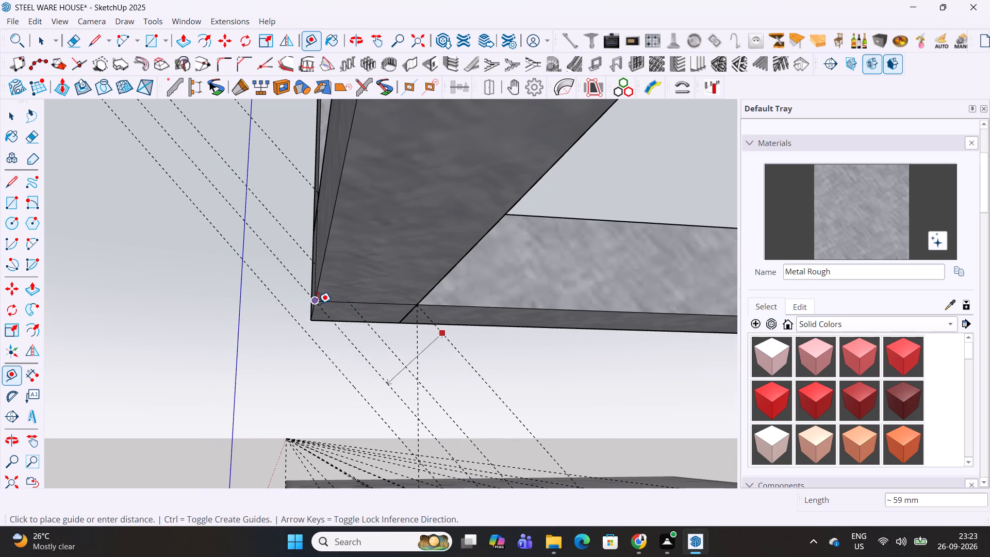
{"action": "left_click", "coordinate": [318, 304]}
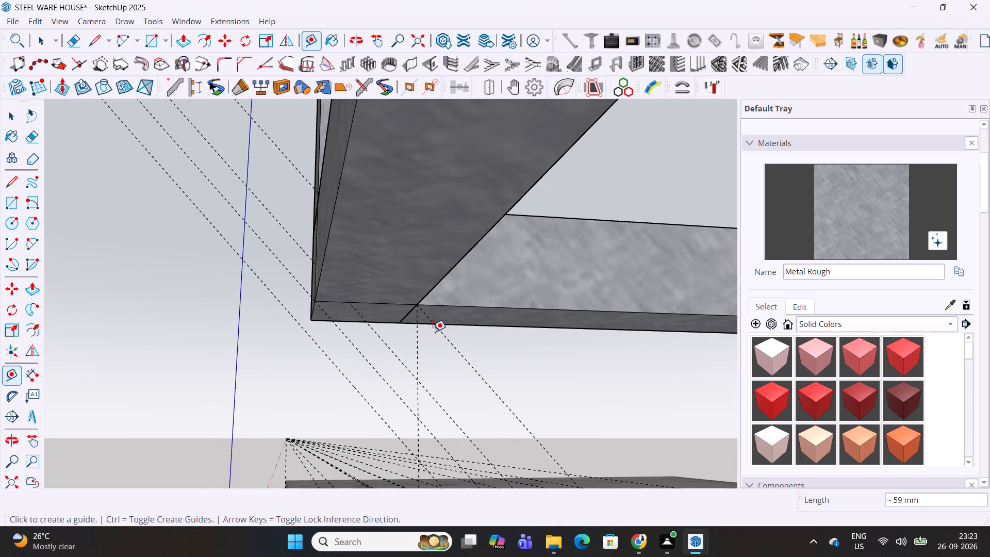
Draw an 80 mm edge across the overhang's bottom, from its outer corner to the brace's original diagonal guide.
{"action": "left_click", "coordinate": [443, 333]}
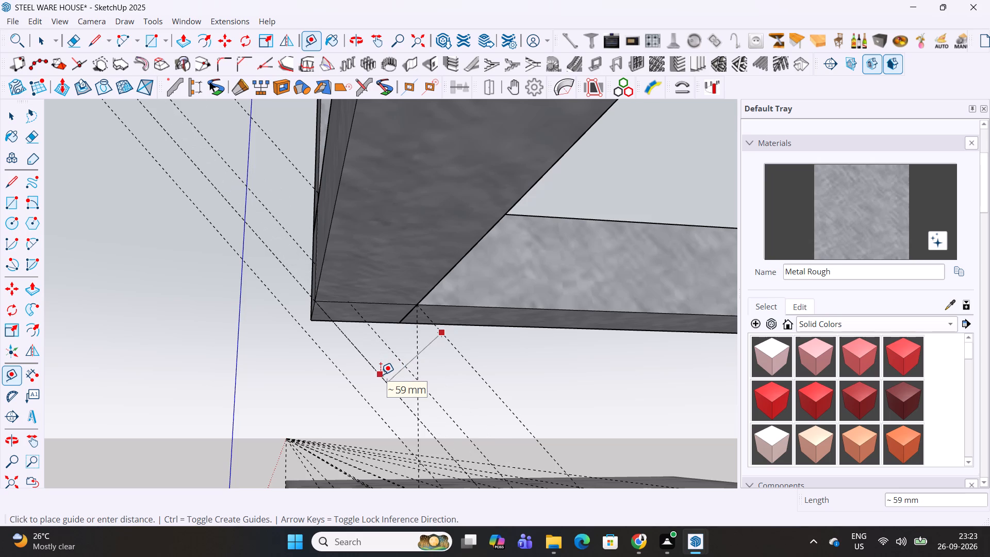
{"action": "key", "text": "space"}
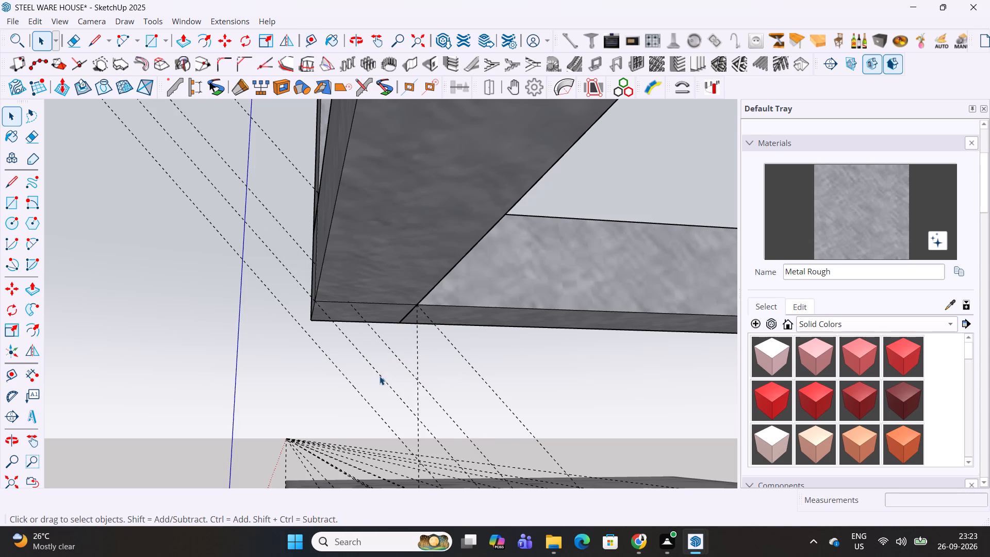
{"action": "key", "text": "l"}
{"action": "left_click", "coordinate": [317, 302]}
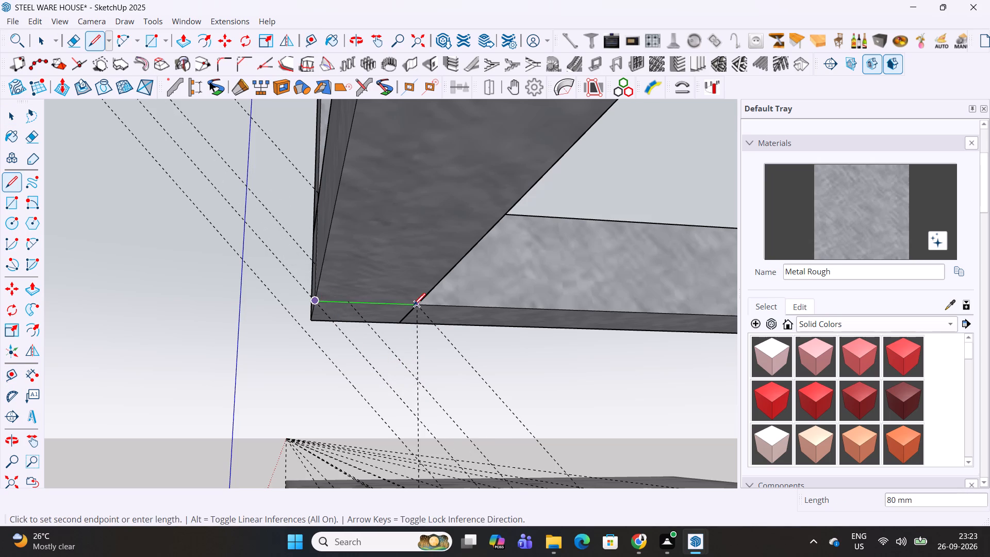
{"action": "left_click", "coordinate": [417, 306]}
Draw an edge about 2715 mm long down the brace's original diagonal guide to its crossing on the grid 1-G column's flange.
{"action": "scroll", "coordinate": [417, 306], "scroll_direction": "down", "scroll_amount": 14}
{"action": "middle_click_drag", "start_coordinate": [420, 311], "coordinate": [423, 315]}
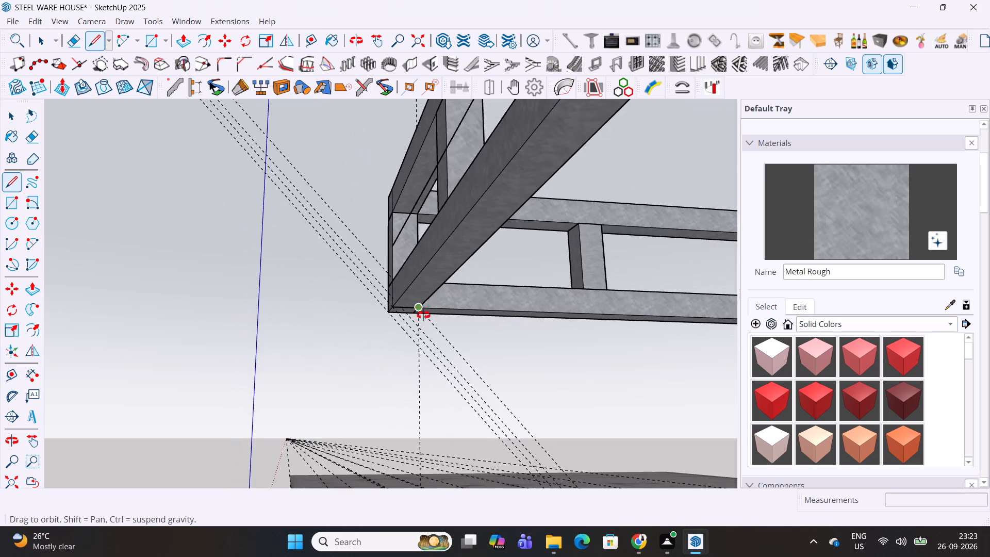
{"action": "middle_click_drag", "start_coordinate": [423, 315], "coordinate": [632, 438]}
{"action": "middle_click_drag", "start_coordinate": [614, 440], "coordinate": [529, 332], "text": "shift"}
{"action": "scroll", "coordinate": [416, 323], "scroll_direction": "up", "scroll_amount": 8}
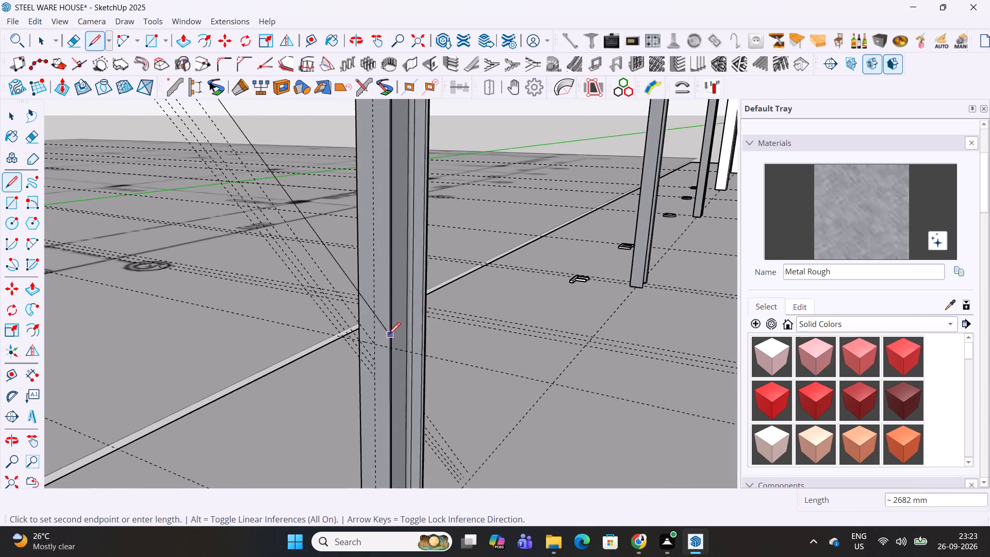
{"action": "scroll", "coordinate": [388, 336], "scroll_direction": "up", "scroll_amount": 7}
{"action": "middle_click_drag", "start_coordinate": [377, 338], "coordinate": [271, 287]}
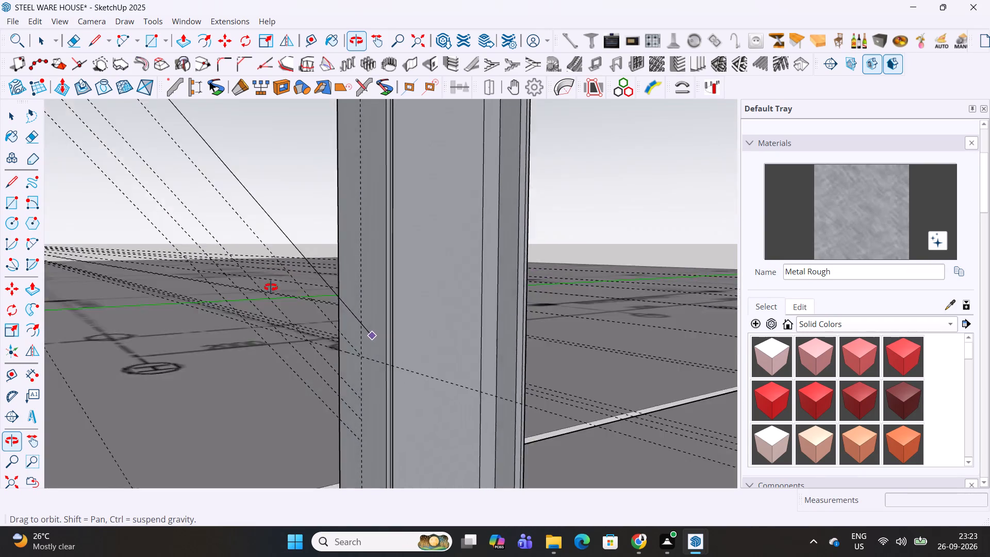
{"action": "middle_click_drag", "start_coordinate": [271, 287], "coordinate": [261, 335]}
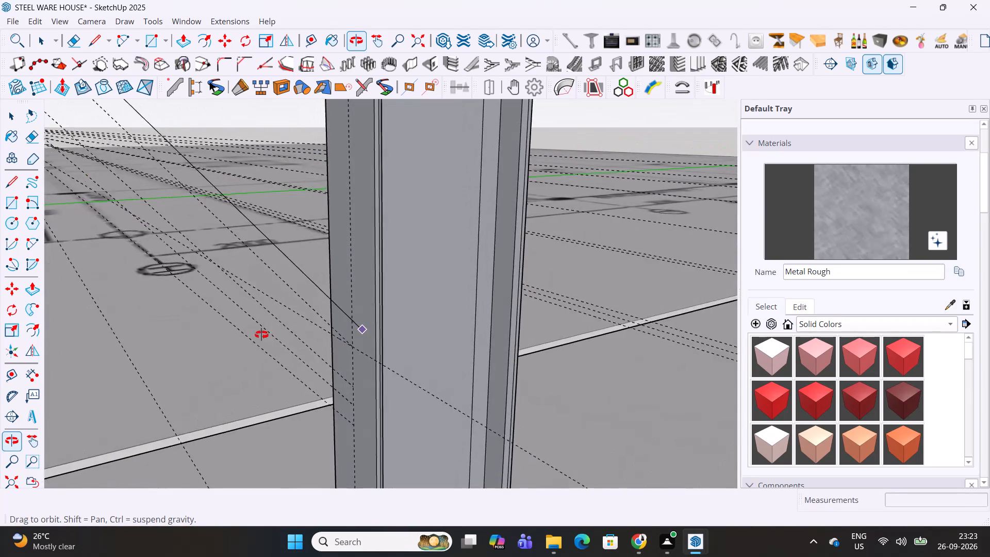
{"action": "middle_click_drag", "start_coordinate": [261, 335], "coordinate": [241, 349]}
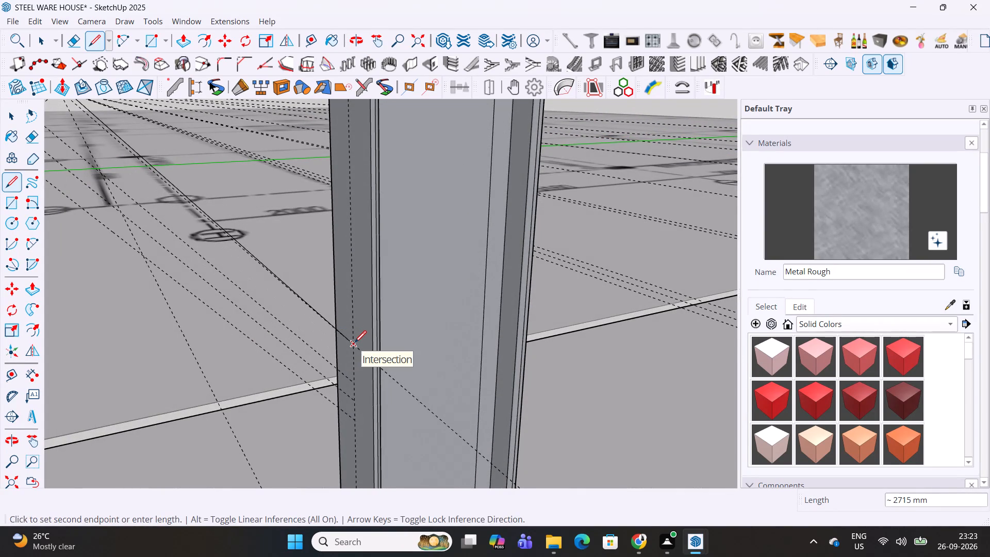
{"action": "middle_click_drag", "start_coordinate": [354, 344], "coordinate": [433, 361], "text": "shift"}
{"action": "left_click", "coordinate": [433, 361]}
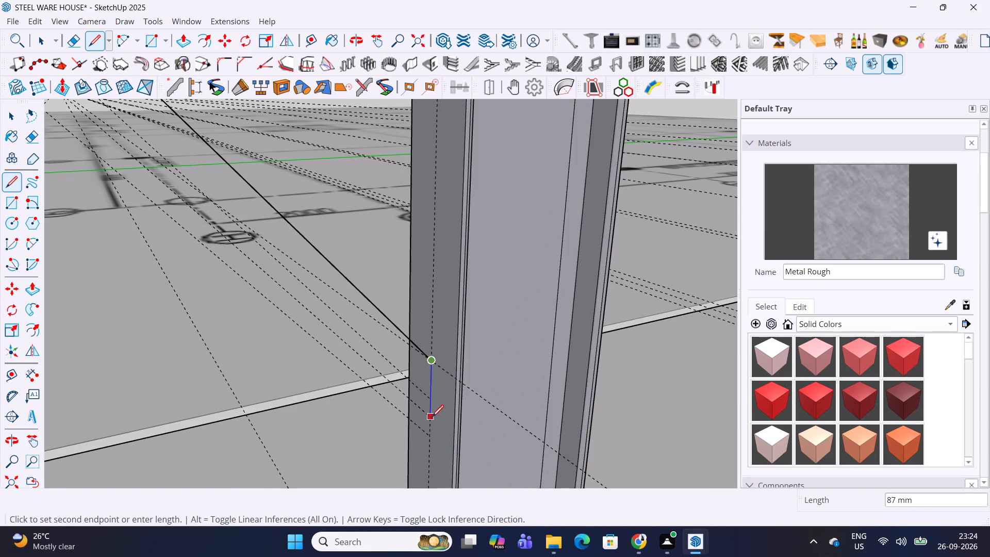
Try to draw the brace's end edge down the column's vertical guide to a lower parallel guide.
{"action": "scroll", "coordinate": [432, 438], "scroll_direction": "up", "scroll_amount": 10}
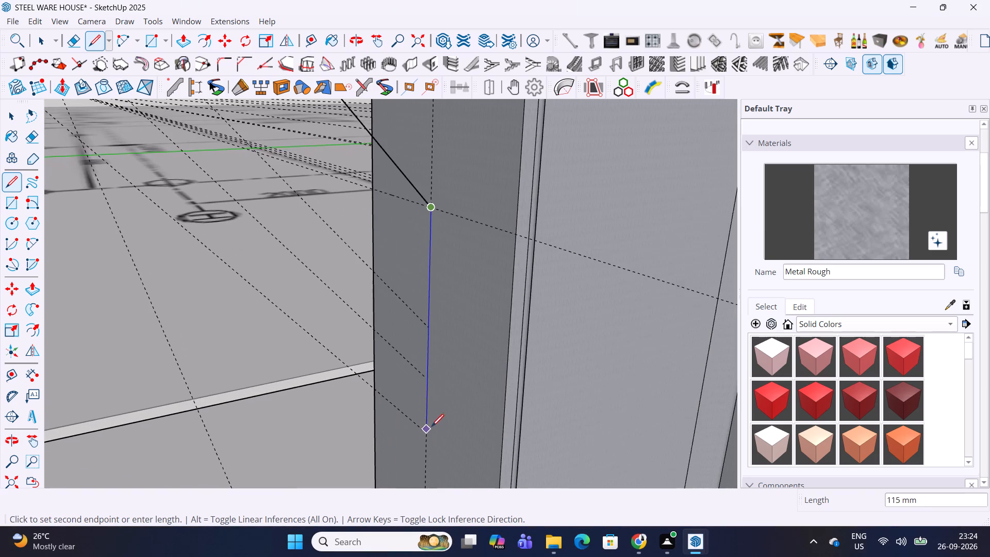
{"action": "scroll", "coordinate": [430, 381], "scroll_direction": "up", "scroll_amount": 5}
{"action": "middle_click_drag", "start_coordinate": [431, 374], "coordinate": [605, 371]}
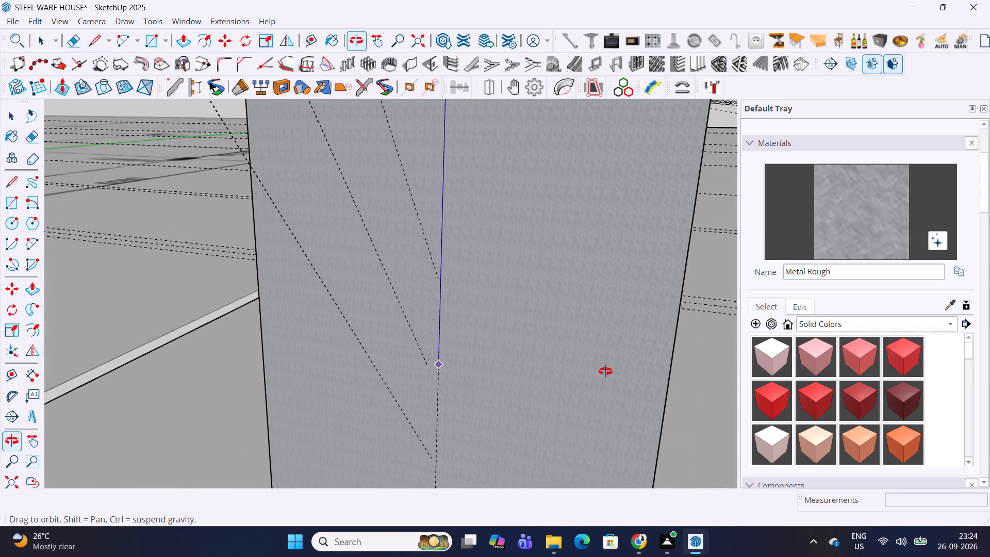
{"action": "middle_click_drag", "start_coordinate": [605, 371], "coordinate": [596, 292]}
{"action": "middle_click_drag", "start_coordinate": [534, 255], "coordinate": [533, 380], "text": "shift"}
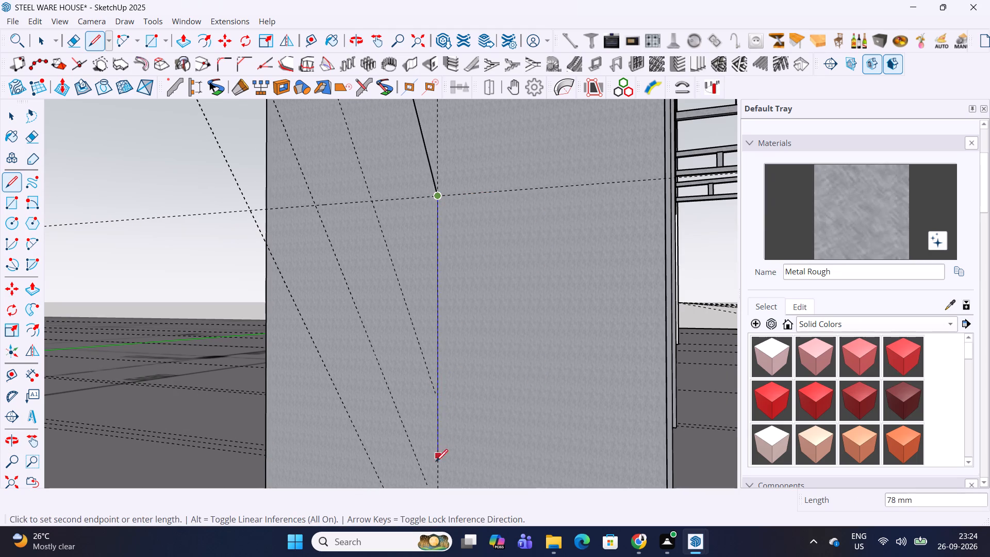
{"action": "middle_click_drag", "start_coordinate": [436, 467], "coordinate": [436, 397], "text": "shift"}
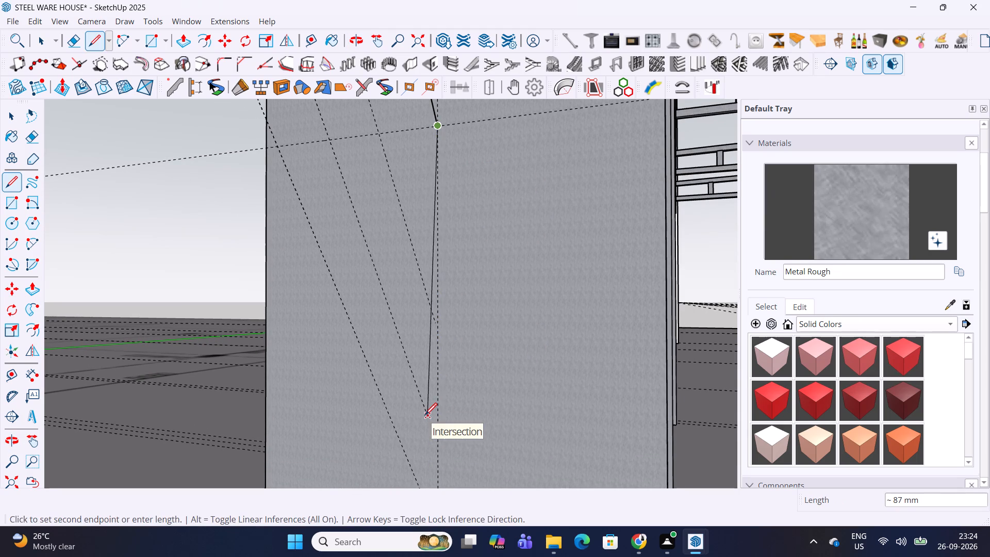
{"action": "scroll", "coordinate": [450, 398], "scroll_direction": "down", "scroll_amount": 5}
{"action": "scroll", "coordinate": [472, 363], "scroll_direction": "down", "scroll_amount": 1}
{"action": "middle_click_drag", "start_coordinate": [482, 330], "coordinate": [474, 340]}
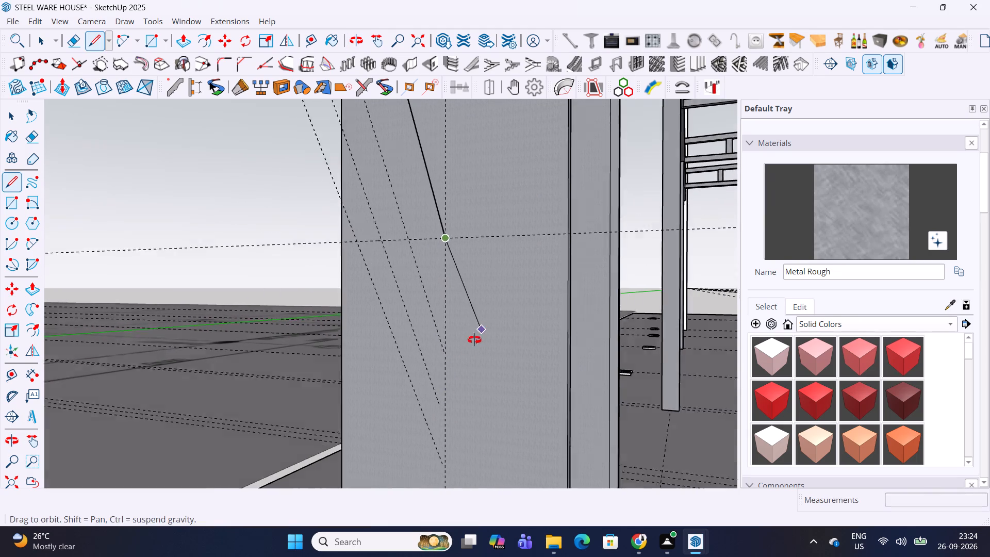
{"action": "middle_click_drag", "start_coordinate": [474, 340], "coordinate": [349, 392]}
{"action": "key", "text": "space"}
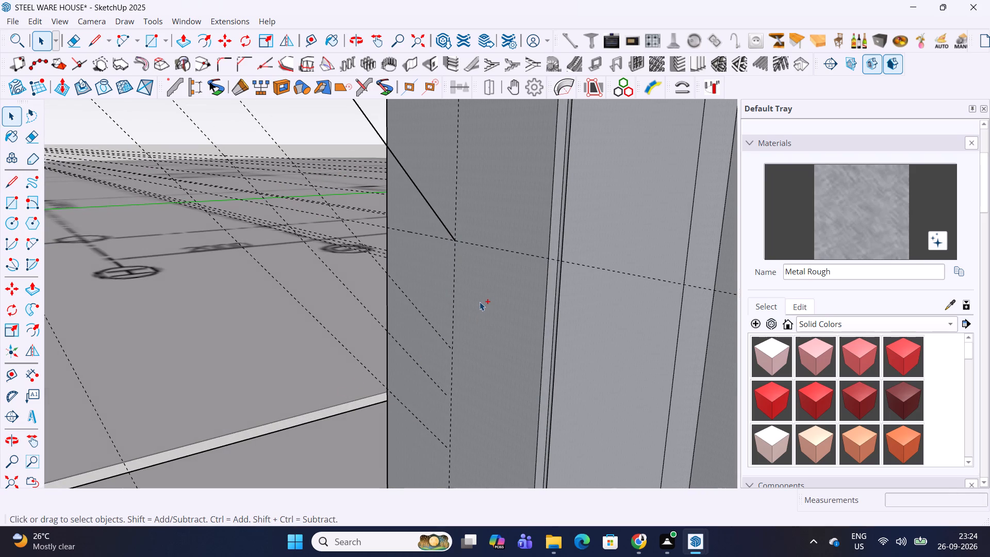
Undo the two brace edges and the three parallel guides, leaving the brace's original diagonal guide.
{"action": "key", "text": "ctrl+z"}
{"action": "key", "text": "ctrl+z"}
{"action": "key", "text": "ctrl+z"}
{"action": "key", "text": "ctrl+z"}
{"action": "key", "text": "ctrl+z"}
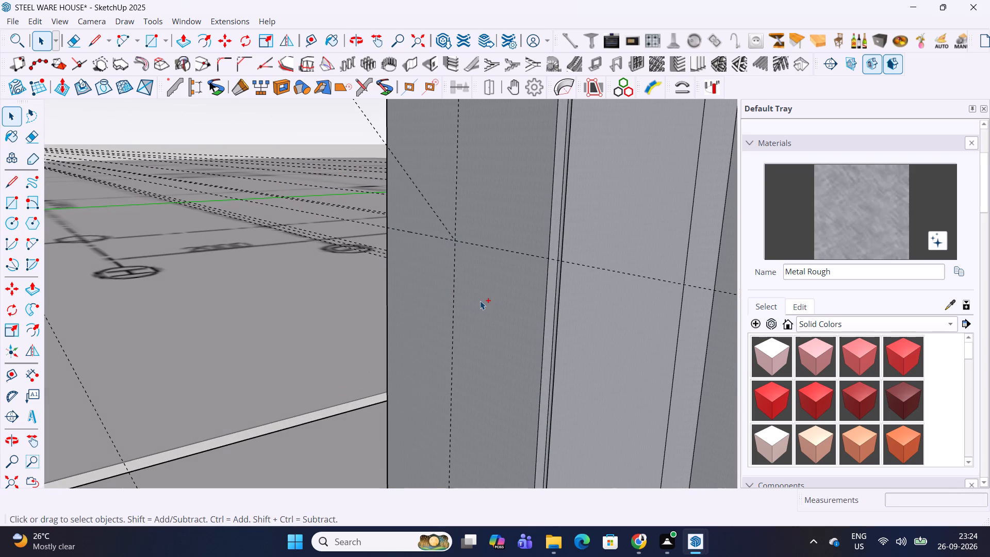
Offset a parallel guide line 80 mm below the brace's original diagonal guide at the grid 1-G column.
{"action": "key", "text": "t"}
{"action": "left_click", "coordinate": [441, 218]}
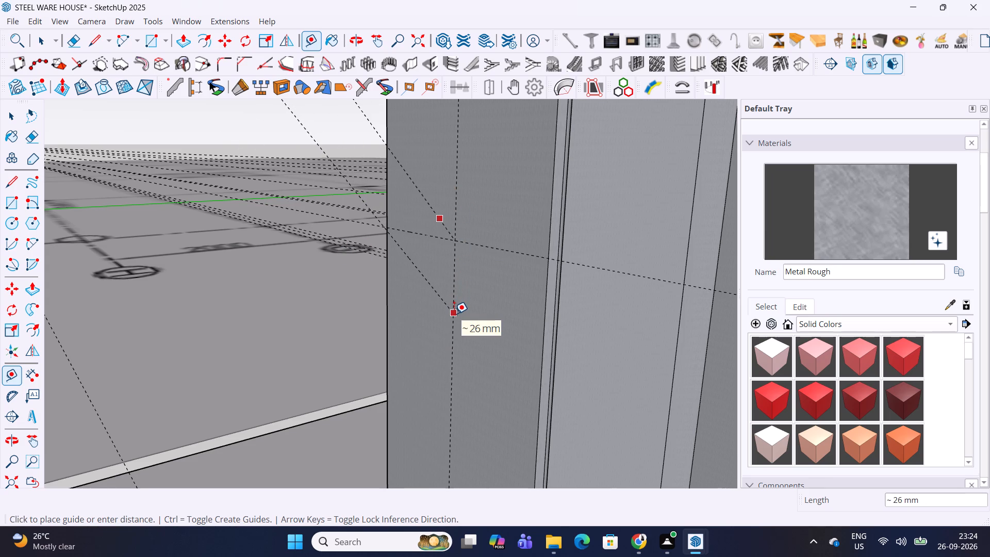
{"action": "type", "text": "80"}
{"action": "key", "text": "Return"}
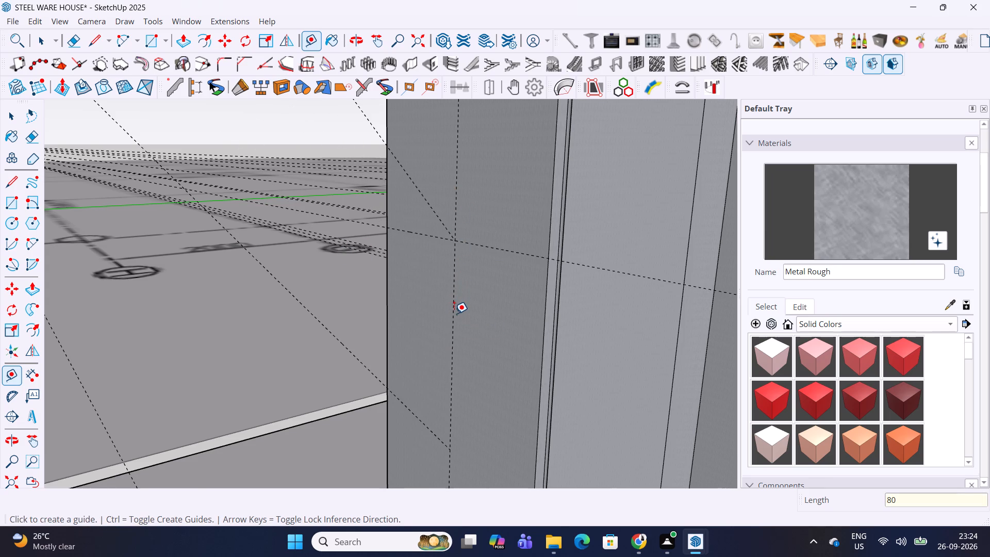
Offset another parallel guide line 60 mm below the brace's original diagonal guide.
{"action": "scroll", "coordinate": [468, 304], "scroll_direction": "down", "scroll_amount": 8}
{"action": "scroll", "coordinate": [504, 284], "scroll_direction": "down", "scroll_amount": 20}
{"action": "scroll", "coordinate": [504, 284], "scroll_direction": "down", "scroll_amount": 1}
{"action": "middle_click_drag", "start_coordinate": [443, 154], "coordinate": [449, 178], "text": "shift"}
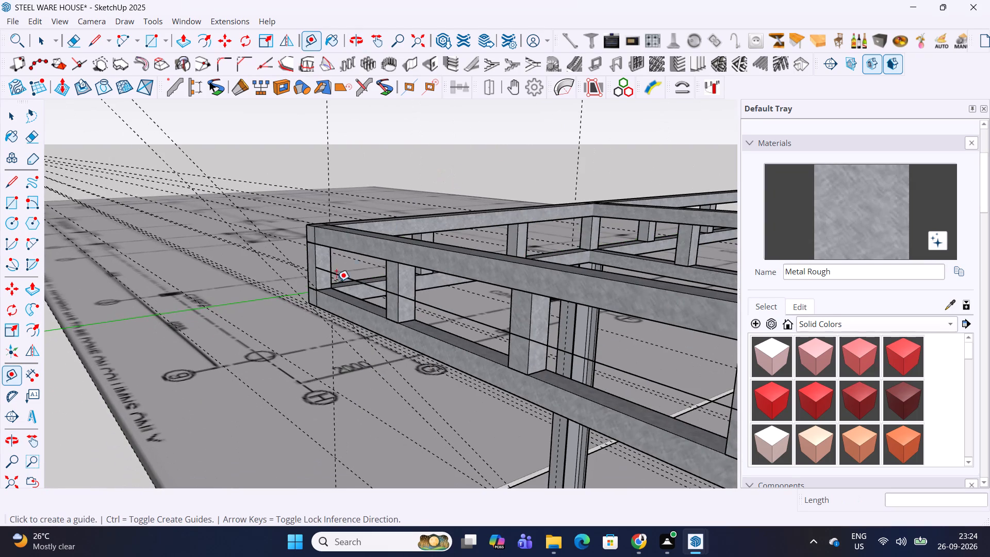
{"action": "scroll", "coordinate": [323, 292], "scroll_direction": "up", "scroll_amount": 11}
{"action": "middle_click_drag", "start_coordinate": [337, 321], "coordinate": [242, 227]}
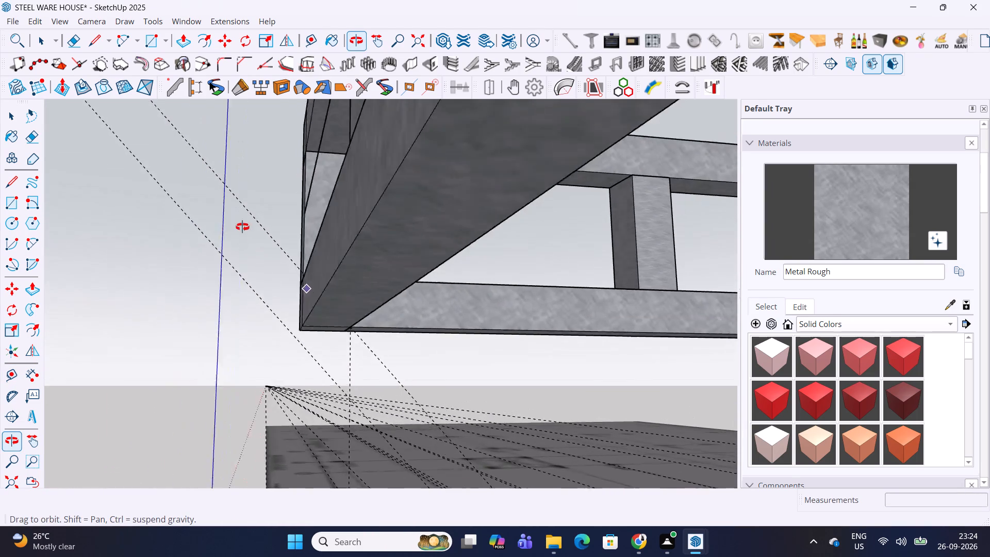
{"action": "middle_click_drag", "start_coordinate": [242, 227], "coordinate": [364, 189]}
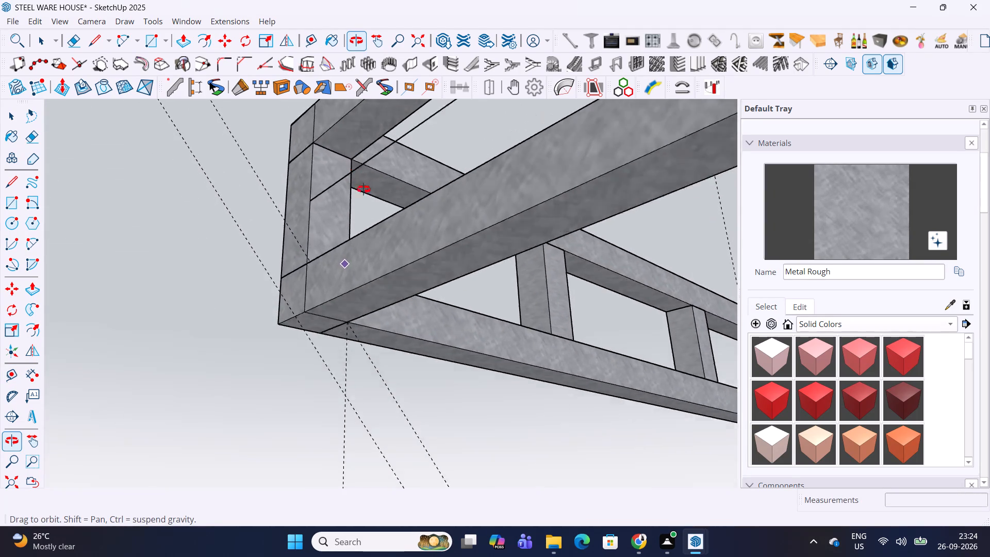
{"action": "middle_click_drag", "start_coordinate": [364, 189], "coordinate": [537, 339]}
{"action": "middle_click_drag", "start_coordinate": [539, 341], "coordinate": [309, 20], "text": "shift"}
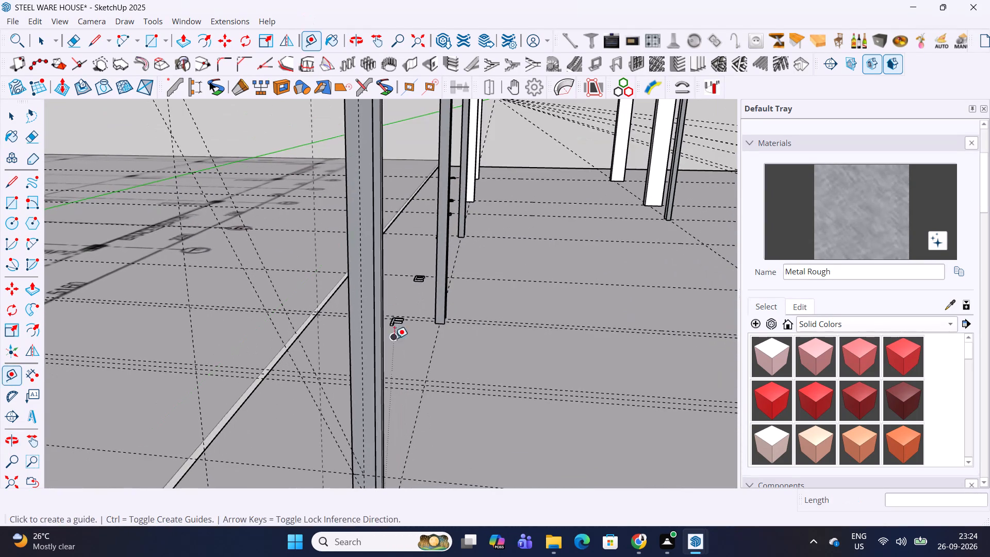
{"action": "middle_click_drag", "start_coordinate": [394, 338], "coordinate": [379, 278], "text": "shift"}
{"action": "scroll", "coordinate": [348, 347], "scroll_direction": "up", "scroll_amount": 15}
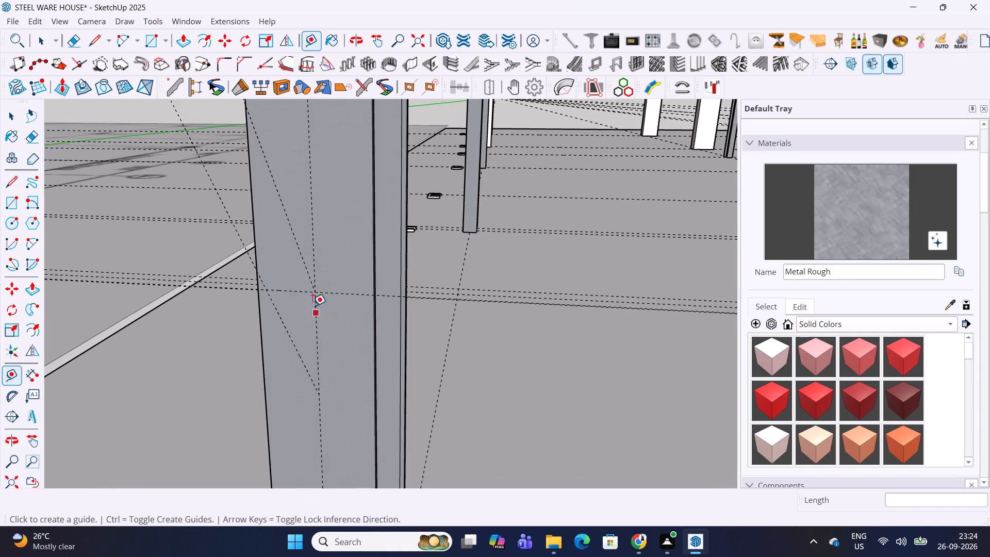
{"action": "scroll", "coordinate": [312, 283], "scroll_direction": "up", "scroll_amount": 4}
{"action": "left_click", "coordinate": [298, 247]}
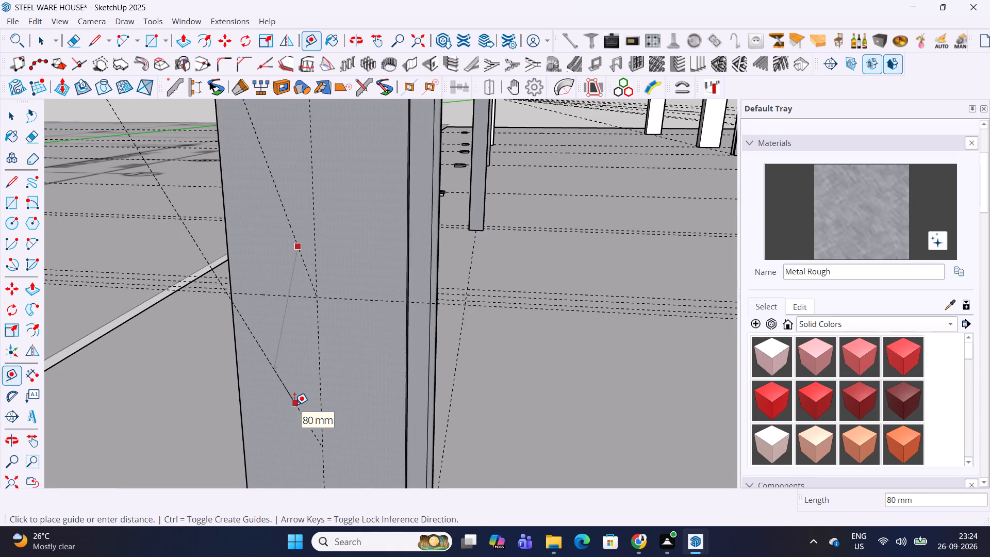
{"action": "type", "text": "60"}
{"action": "key", "text": "Return"}
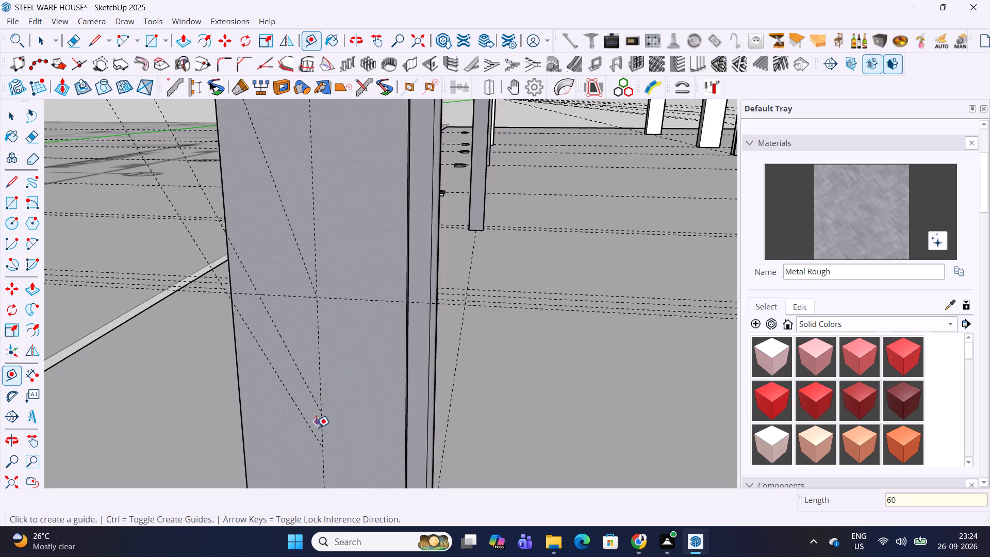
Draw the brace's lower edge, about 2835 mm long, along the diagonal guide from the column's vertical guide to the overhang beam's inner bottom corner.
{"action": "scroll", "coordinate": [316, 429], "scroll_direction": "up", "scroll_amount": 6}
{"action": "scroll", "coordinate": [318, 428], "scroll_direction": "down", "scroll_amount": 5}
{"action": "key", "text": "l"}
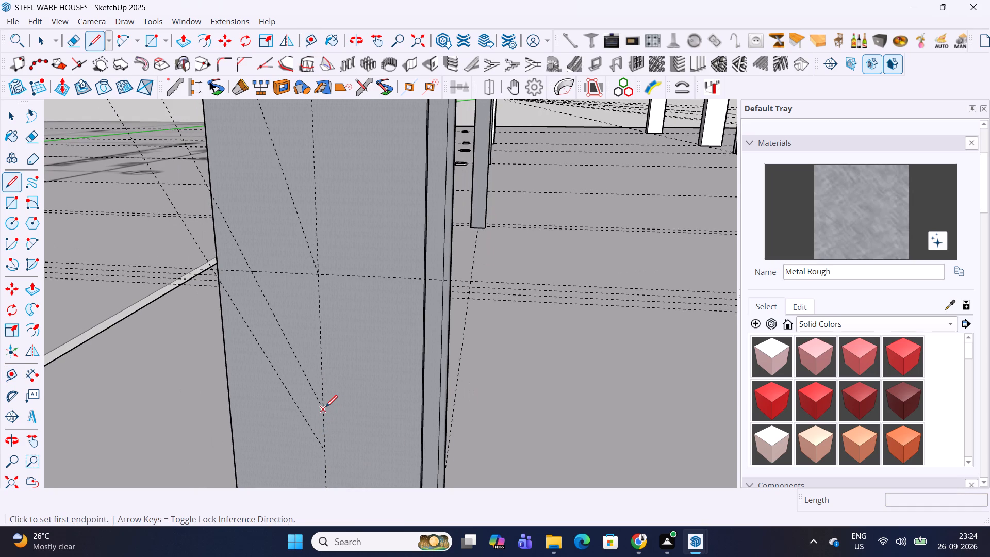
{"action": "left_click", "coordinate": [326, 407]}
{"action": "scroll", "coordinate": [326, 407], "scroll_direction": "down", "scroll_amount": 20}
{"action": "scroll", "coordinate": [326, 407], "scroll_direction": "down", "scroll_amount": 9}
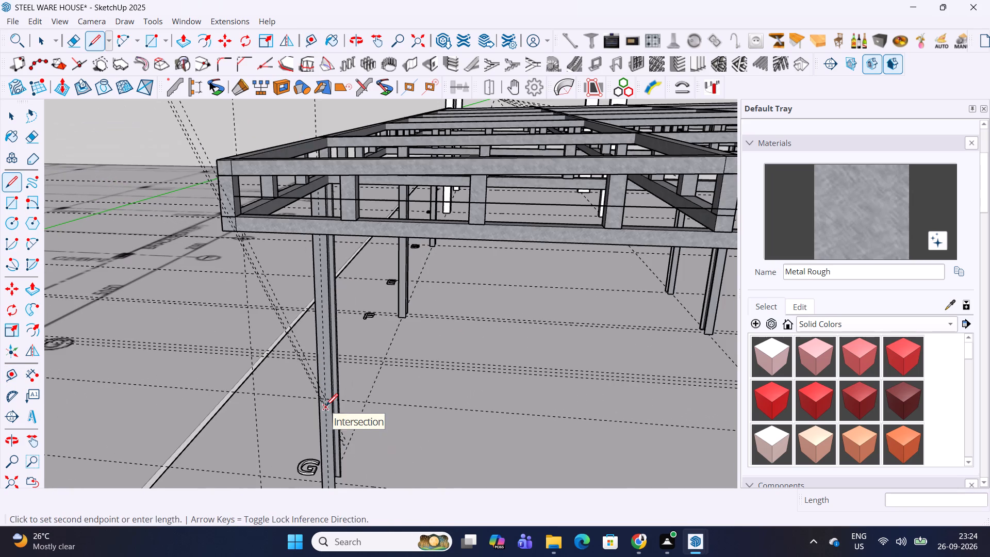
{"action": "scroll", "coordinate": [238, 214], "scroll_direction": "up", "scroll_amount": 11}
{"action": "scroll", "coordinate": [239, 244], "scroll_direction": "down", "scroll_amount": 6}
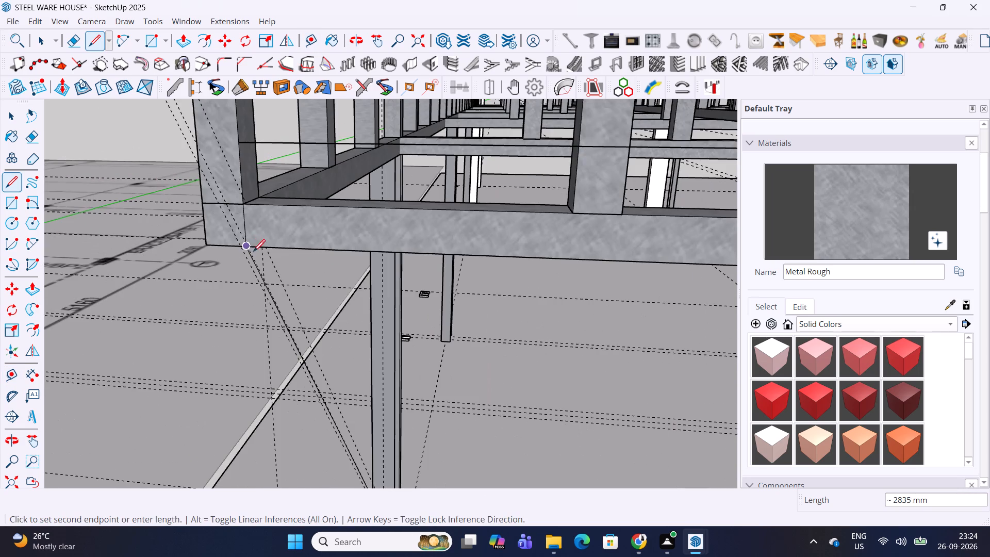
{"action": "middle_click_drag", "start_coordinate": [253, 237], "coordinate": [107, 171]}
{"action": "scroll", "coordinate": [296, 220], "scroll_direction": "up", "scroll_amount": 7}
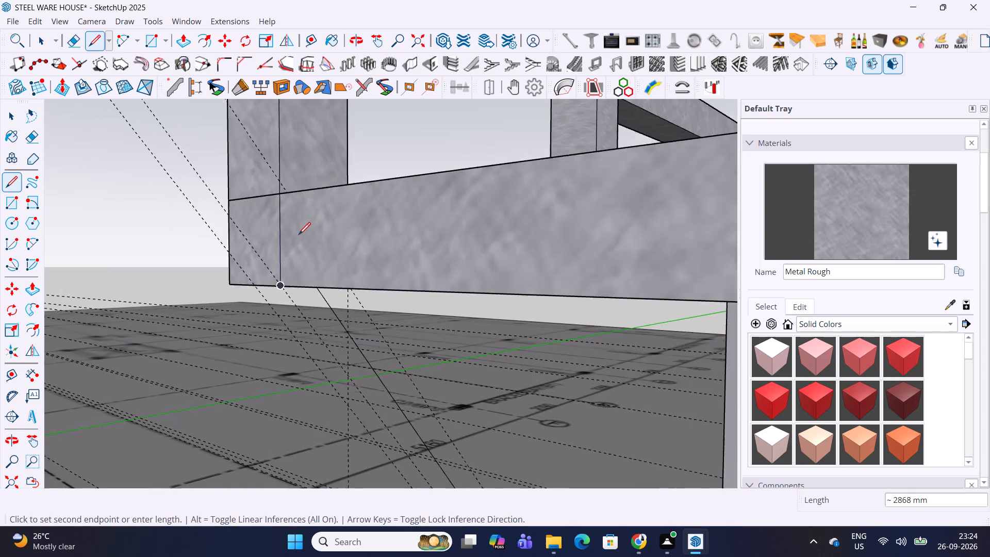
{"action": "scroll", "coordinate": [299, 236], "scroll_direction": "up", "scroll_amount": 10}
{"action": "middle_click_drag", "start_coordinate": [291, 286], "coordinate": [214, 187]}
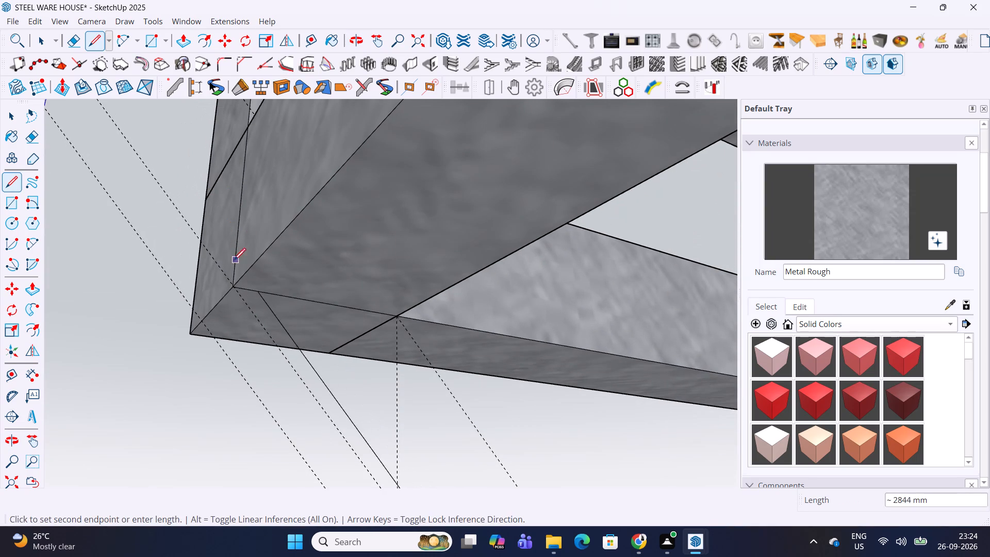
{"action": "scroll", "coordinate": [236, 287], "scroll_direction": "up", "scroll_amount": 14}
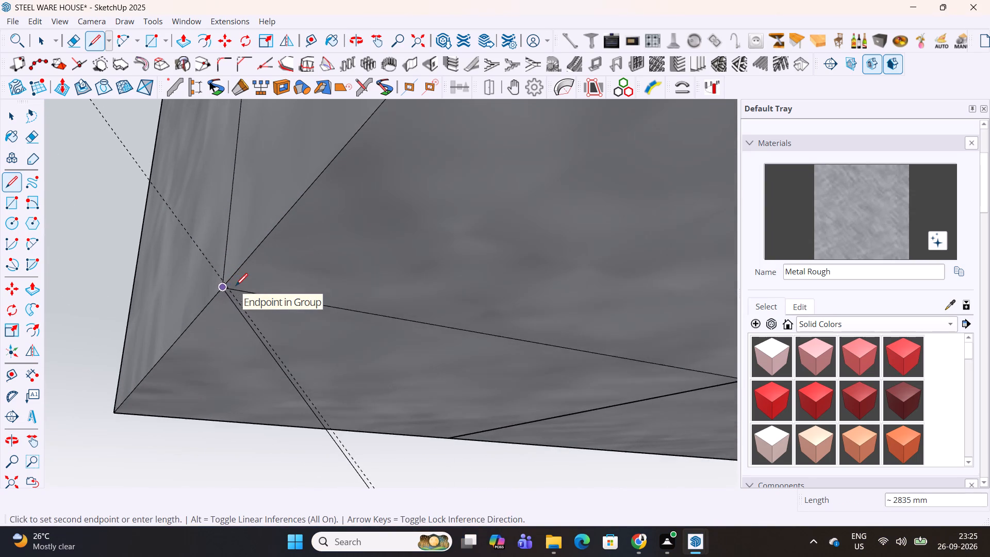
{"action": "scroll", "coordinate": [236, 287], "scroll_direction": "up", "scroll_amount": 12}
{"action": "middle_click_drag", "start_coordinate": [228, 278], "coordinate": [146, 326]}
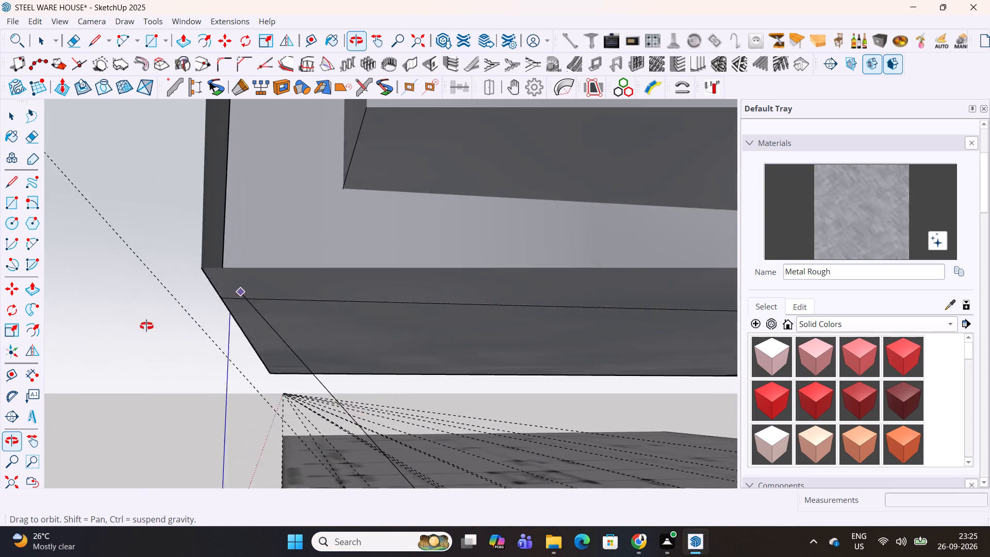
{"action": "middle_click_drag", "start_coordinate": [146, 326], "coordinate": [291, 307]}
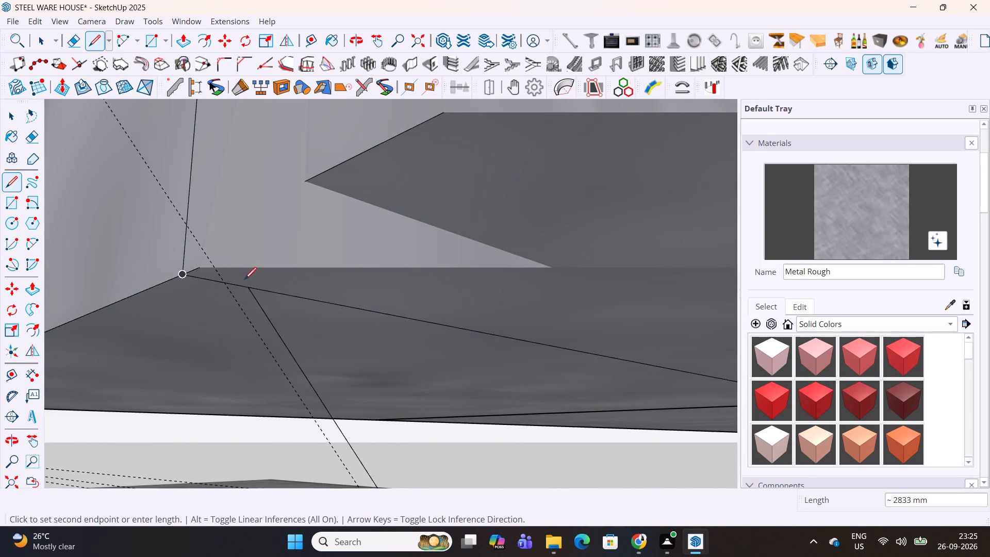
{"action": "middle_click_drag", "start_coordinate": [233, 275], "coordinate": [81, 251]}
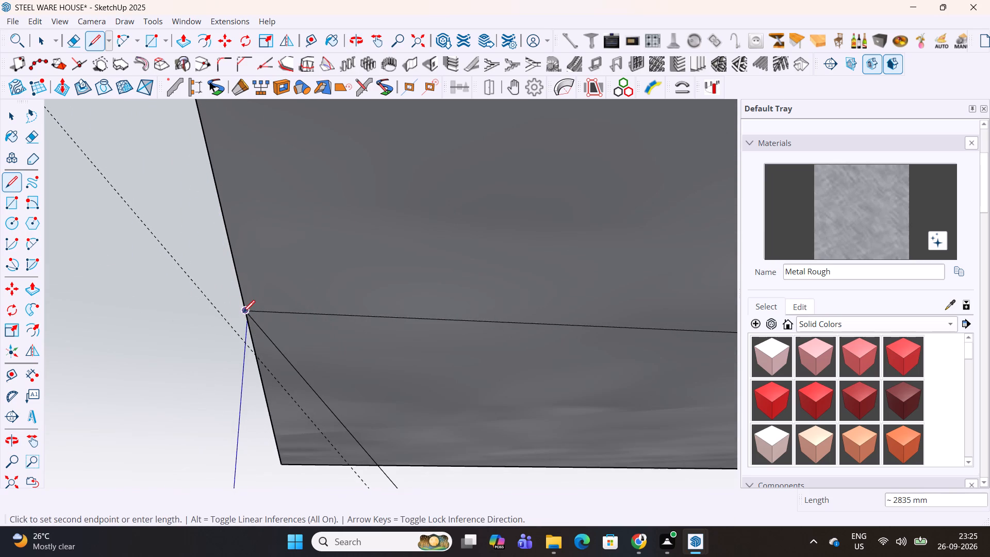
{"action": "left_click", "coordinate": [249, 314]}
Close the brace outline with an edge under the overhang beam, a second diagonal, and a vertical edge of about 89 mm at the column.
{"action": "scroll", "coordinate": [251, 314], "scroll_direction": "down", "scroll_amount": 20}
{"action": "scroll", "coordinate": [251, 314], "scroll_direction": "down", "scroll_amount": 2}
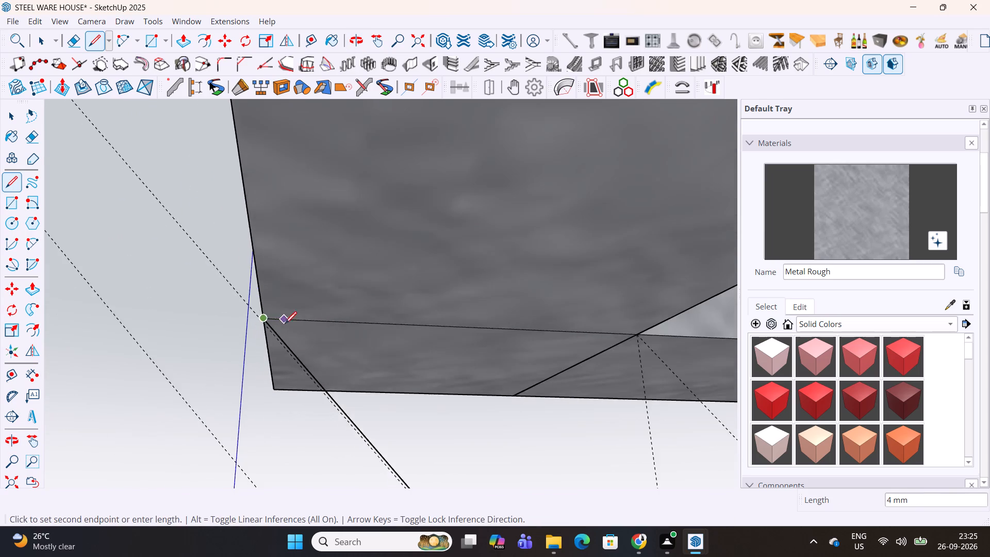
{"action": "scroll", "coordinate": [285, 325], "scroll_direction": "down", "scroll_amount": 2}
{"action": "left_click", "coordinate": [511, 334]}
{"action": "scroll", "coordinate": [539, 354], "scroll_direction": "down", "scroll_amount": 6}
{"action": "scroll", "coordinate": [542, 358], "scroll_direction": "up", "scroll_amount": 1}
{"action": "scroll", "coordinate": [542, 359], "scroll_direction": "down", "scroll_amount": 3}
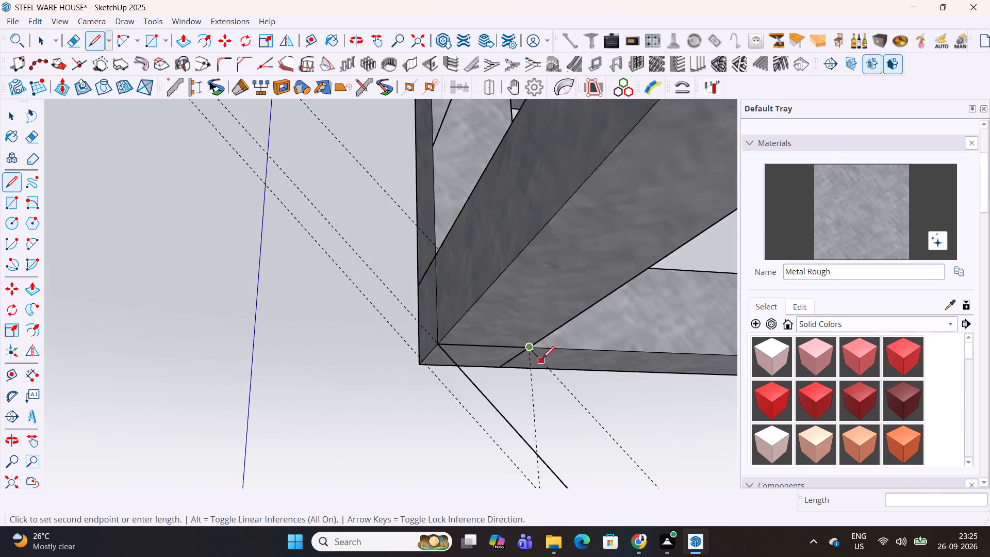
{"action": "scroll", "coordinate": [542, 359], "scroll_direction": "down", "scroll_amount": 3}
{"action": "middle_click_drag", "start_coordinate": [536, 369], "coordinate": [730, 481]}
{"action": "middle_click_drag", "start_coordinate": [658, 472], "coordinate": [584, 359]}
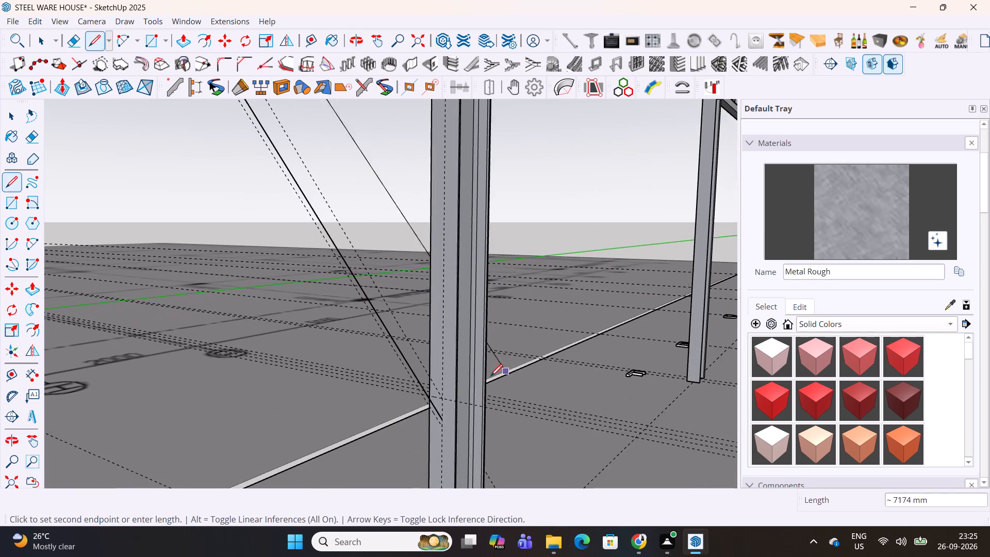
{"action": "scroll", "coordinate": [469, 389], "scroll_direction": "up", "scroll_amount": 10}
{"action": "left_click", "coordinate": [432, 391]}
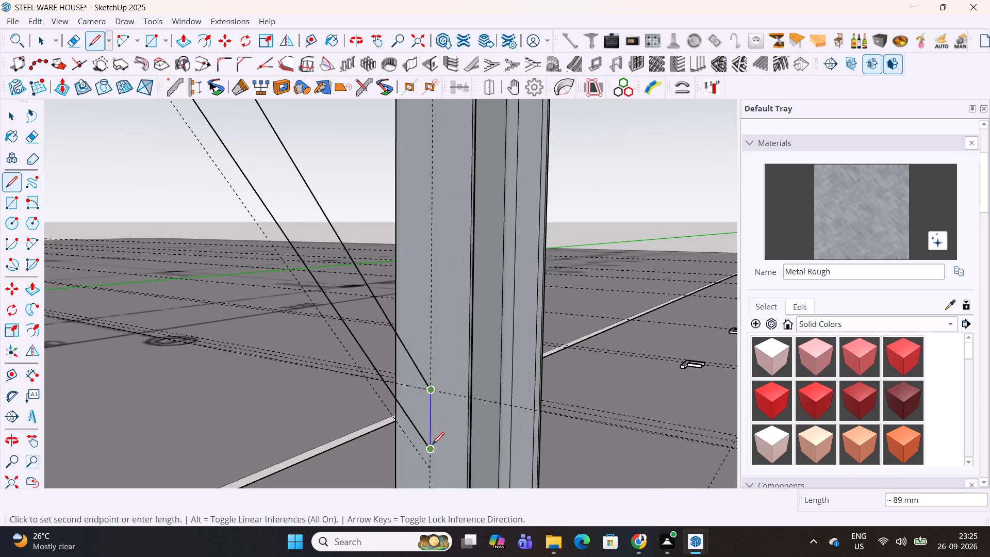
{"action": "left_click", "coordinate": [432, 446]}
Examine where the brace outline's lower corner meets the column's vertical guide.
{"action": "scroll", "coordinate": [442, 401], "scroll_direction": "up", "scroll_amount": 10}
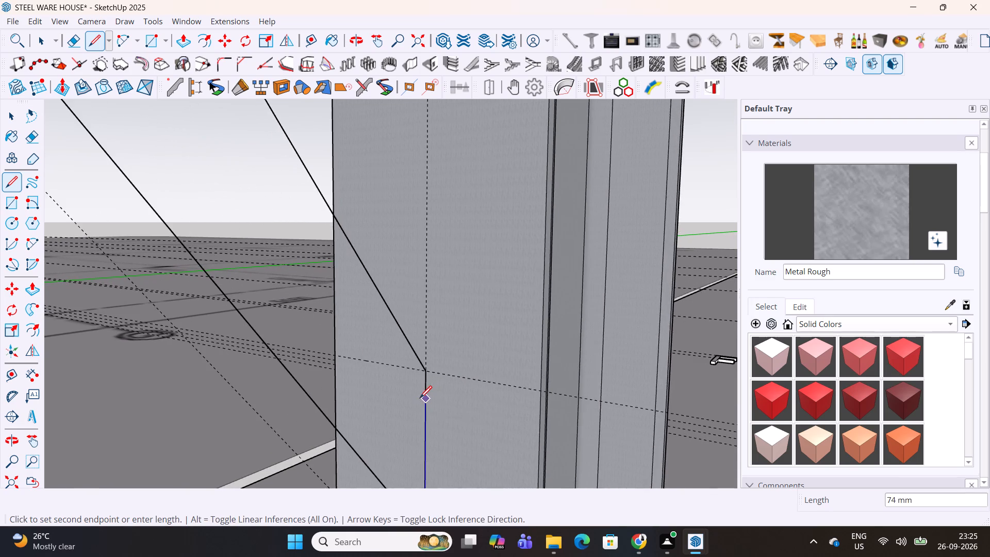
{"action": "scroll", "coordinate": [454, 337], "scroll_direction": "down", "scroll_amount": 6}
{"action": "scroll", "coordinate": [441, 455], "scroll_direction": "up", "scroll_amount": 14}
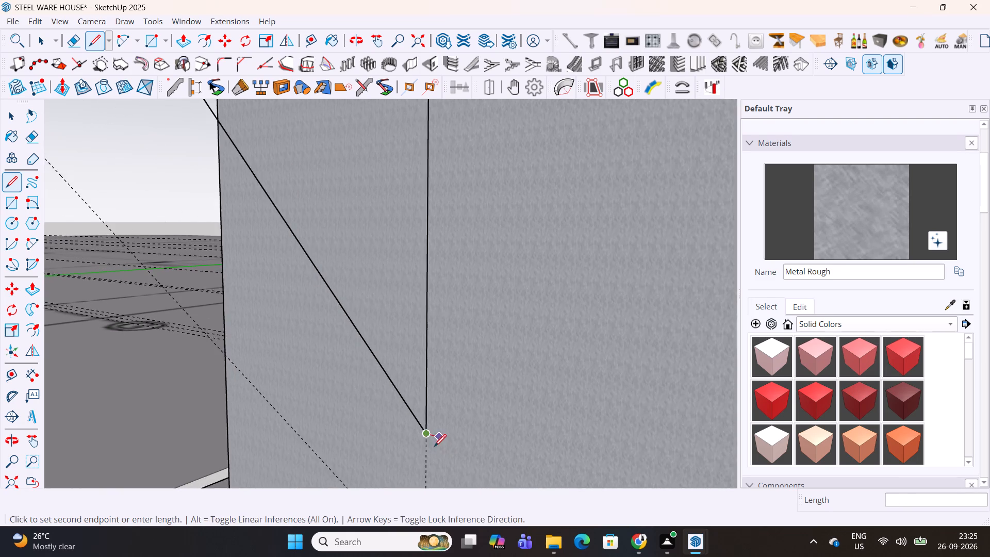
{"action": "scroll", "coordinate": [434, 448], "scroll_direction": "up", "scroll_amount": 20}
{"action": "scroll", "coordinate": [434, 448], "scroll_direction": "up", "scroll_amount": 5}
{"action": "scroll", "coordinate": [444, 418], "scroll_direction": "down", "scroll_amount": 5}
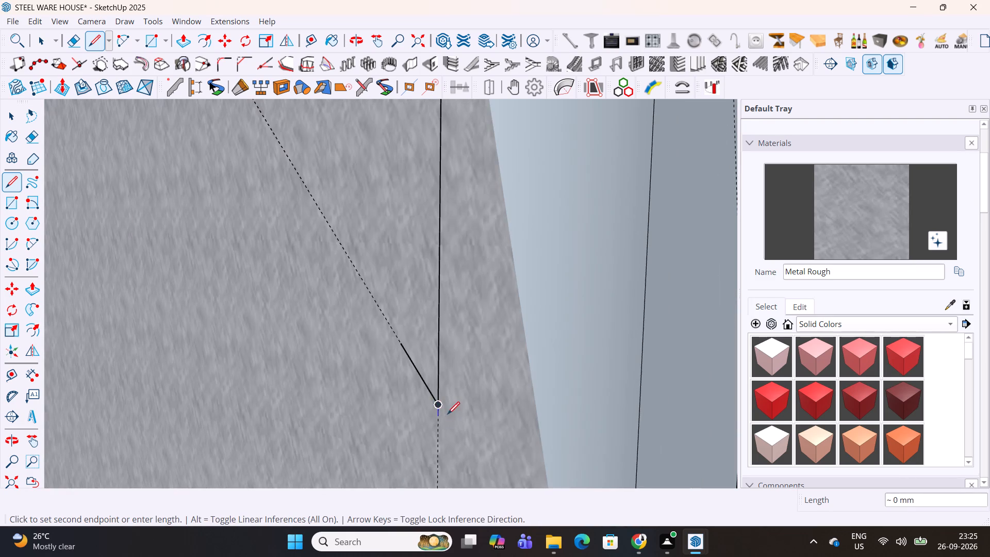
{"action": "middle_click_drag", "start_coordinate": [452, 411], "coordinate": [750, 410]}
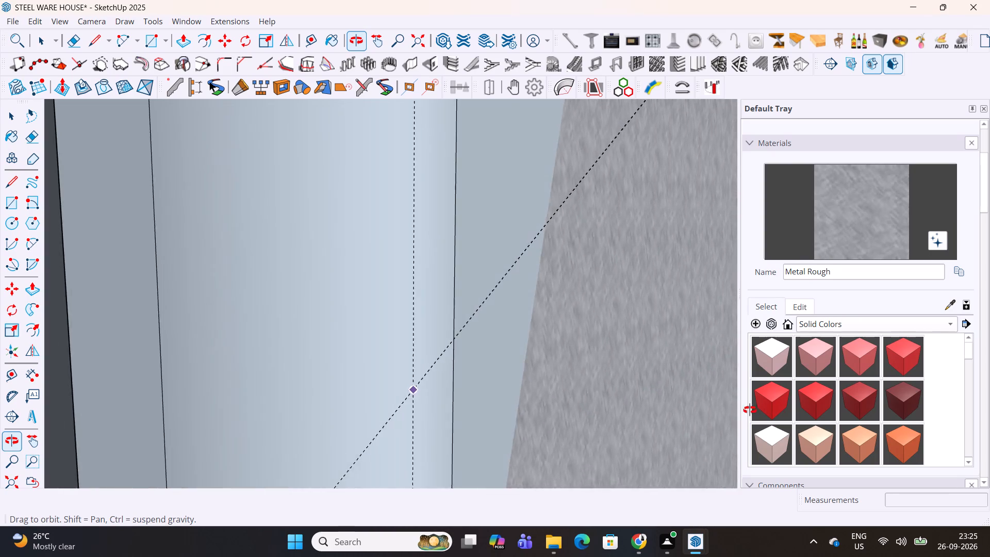
{"action": "middle_click_drag", "start_coordinate": [750, 410], "coordinate": [420, 389]}
{"action": "scroll", "coordinate": [529, 333], "scroll_direction": "down", "scroll_amount": 18}
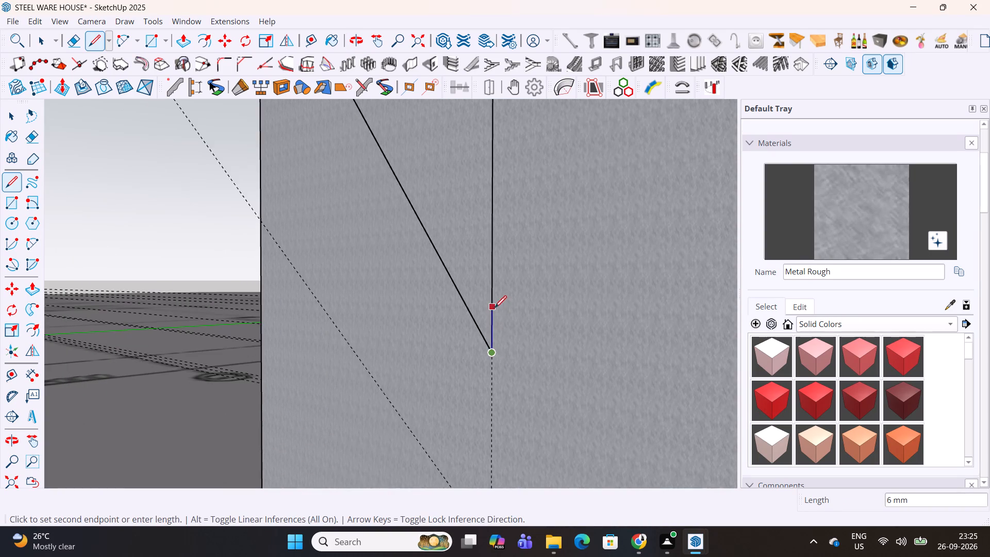
{"action": "middle_click_drag", "start_coordinate": [494, 308], "coordinate": [493, 446]}
{"action": "key", "text": "Escape"}
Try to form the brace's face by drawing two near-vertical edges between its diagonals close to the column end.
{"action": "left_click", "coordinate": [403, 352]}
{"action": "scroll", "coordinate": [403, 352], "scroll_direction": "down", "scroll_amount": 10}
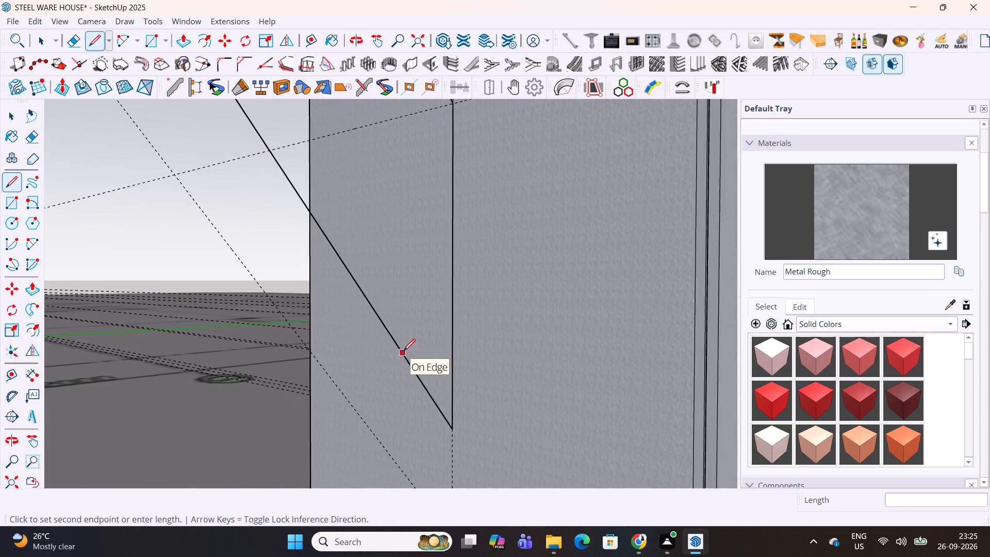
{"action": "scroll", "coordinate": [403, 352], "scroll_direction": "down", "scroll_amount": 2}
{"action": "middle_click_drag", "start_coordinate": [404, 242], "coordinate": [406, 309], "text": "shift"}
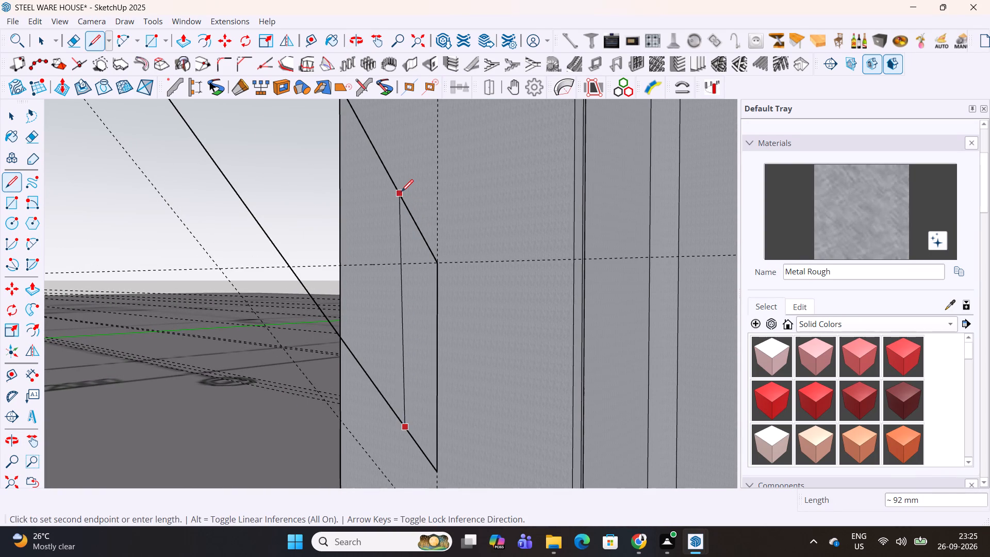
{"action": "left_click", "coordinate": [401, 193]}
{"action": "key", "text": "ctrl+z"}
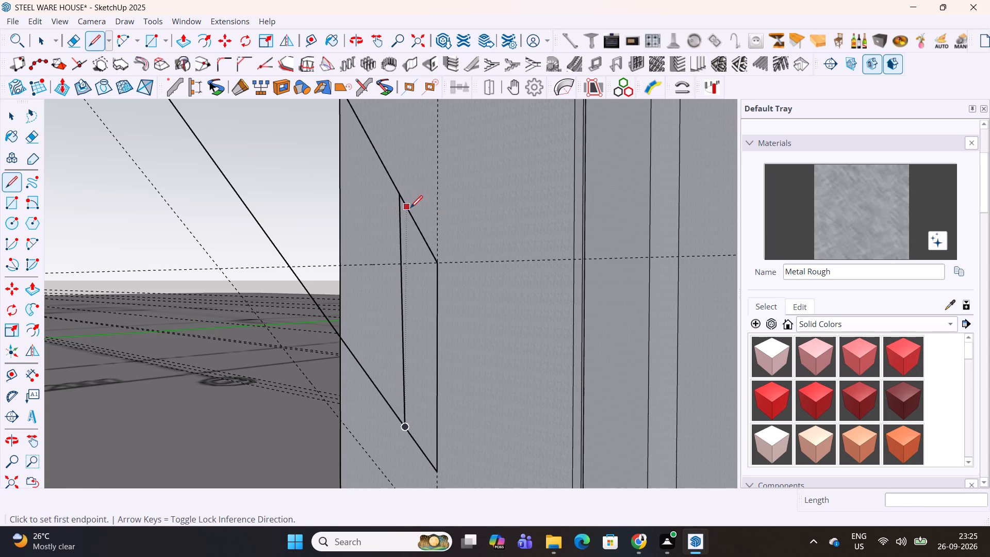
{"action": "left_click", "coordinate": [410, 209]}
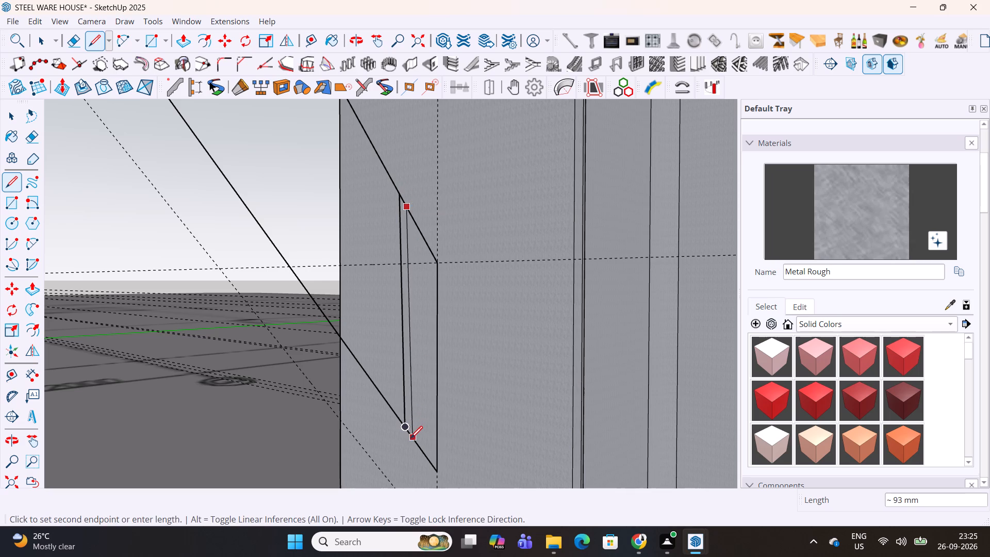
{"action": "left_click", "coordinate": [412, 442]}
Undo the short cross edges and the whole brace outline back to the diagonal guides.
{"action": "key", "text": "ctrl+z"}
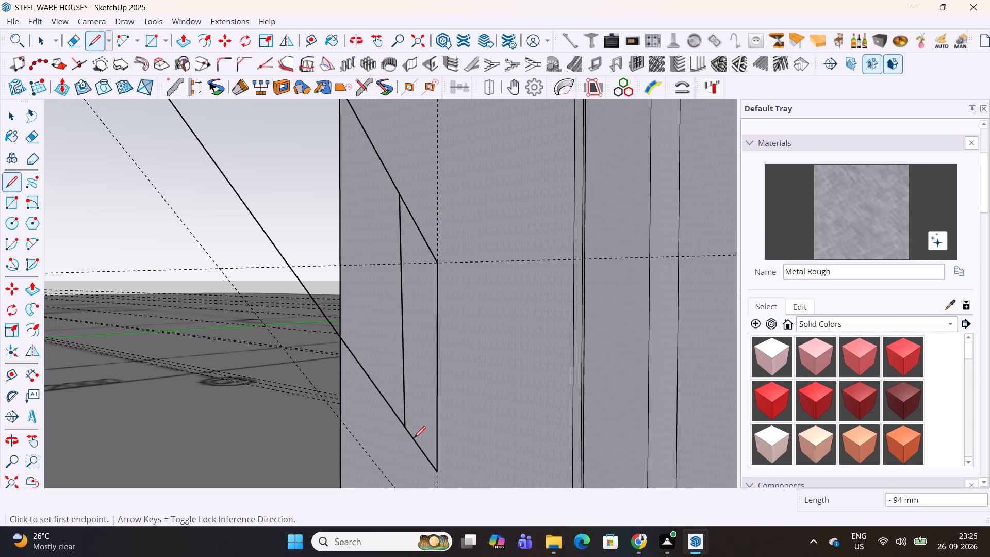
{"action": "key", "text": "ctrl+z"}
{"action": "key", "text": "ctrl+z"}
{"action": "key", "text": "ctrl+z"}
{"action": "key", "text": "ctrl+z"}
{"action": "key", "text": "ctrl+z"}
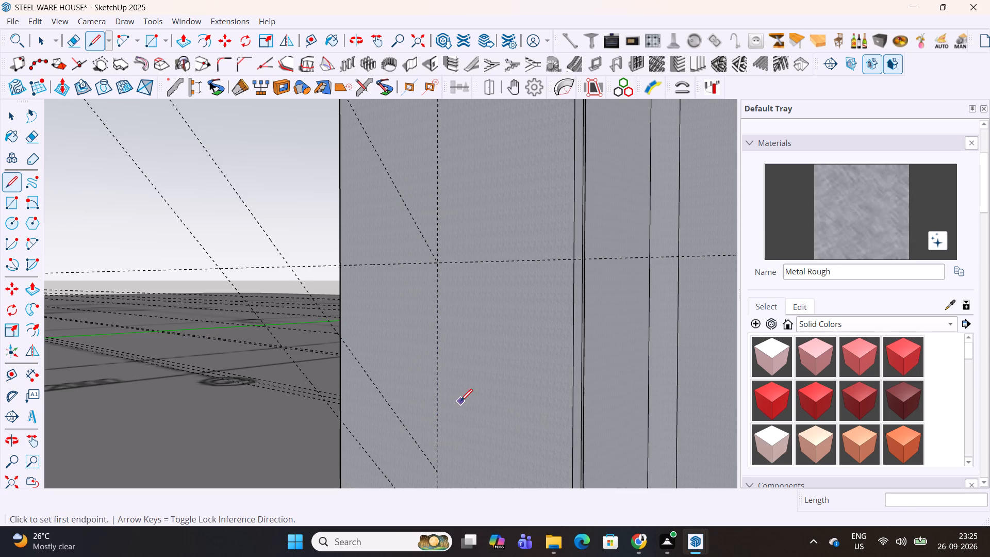
Copy one vertical web post from the roof truss behind the overhang's end frame, and leave the truss group.
{"action": "scroll", "coordinate": [481, 391], "scroll_direction": "down", "scroll_amount": 19}
{"action": "scroll", "coordinate": [507, 311], "scroll_direction": "down", "scroll_amount": 6}
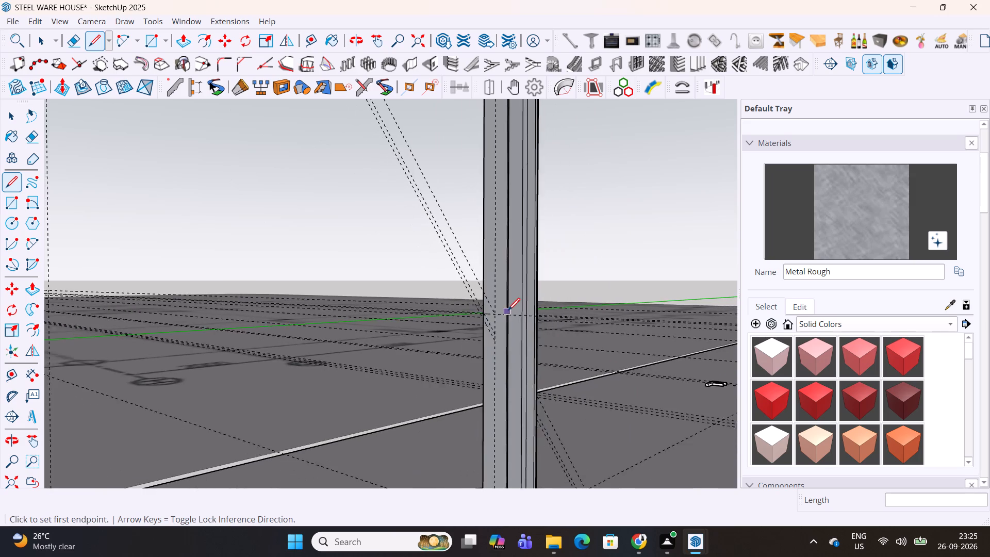
{"action": "scroll", "coordinate": [508, 312], "scroll_direction": "down", "scroll_amount": 14}
{"action": "middle_click_drag", "start_coordinate": [517, 288], "coordinate": [522, 360], "text": "shift"}
{"action": "middle_click_drag", "start_coordinate": [534, 293], "coordinate": [504, 308]}
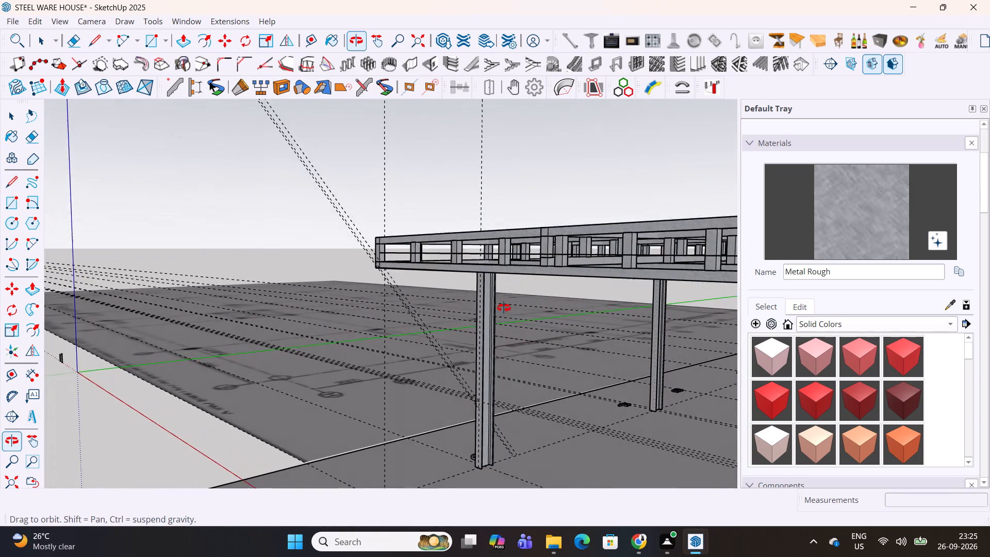
{"action": "middle_click_drag", "start_coordinate": [504, 308], "coordinate": [502, 308]}
{"action": "scroll", "coordinate": [385, 263], "scroll_direction": "up", "scroll_amount": 5}
{"action": "scroll", "coordinate": [384, 260], "scroll_direction": "down", "scroll_amount": 4}
{"action": "scroll", "coordinate": [362, 253], "scroll_direction": "up", "scroll_amount": 3}
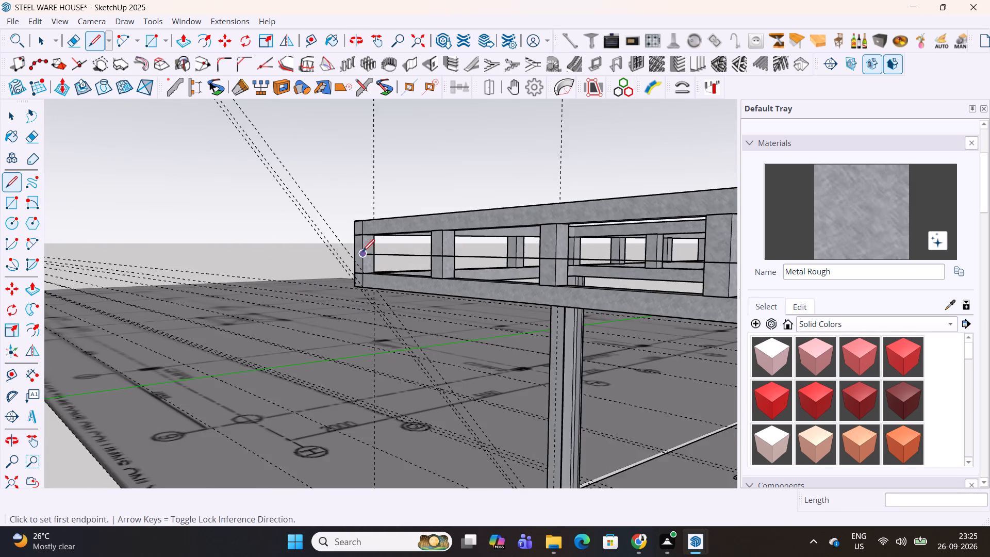
{"action": "scroll", "coordinate": [362, 253], "scroll_direction": "up", "scroll_amount": 5}
{"action": "key", "text": "space"}
{"action": "triple_click", "coordinate": [365, 239]}
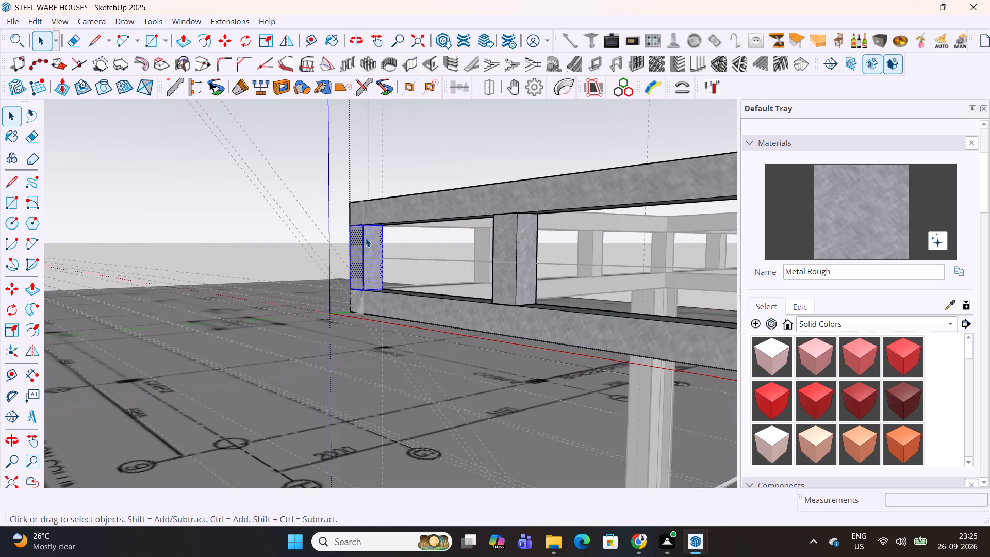
{"action": "triple_click", "coordinate": [518, 248]}
{"action": "left_click", "coordinate": [518, 248]}
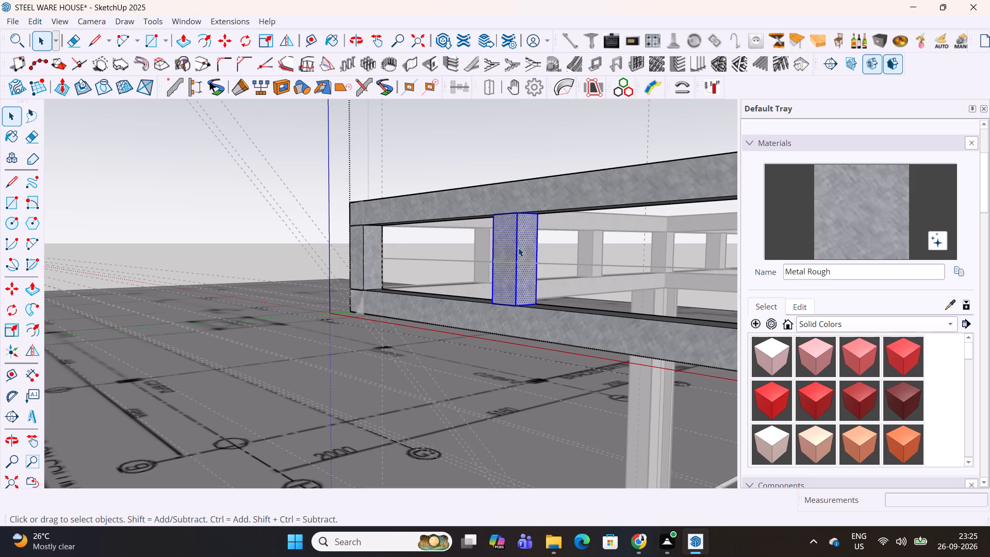
{"action": "triple_click", "coordinate": [595, 247]}
{"action": "double_click", "coordinate": [595, 247]}
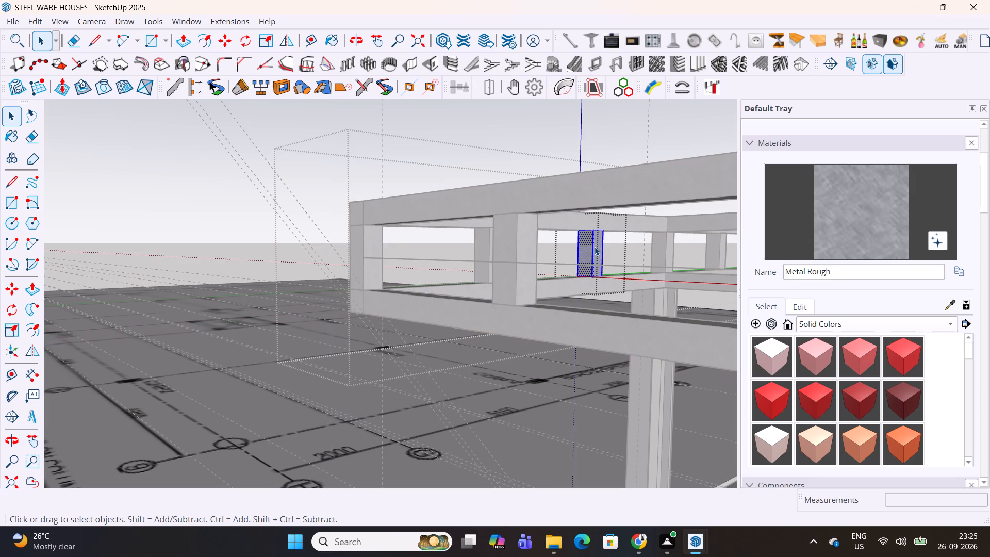
{"action": "key", "text": "Escape"}
{"action": "left_click", "coordinate": [595, 247]}
{"action": "key", "text": "ctrl+c"}
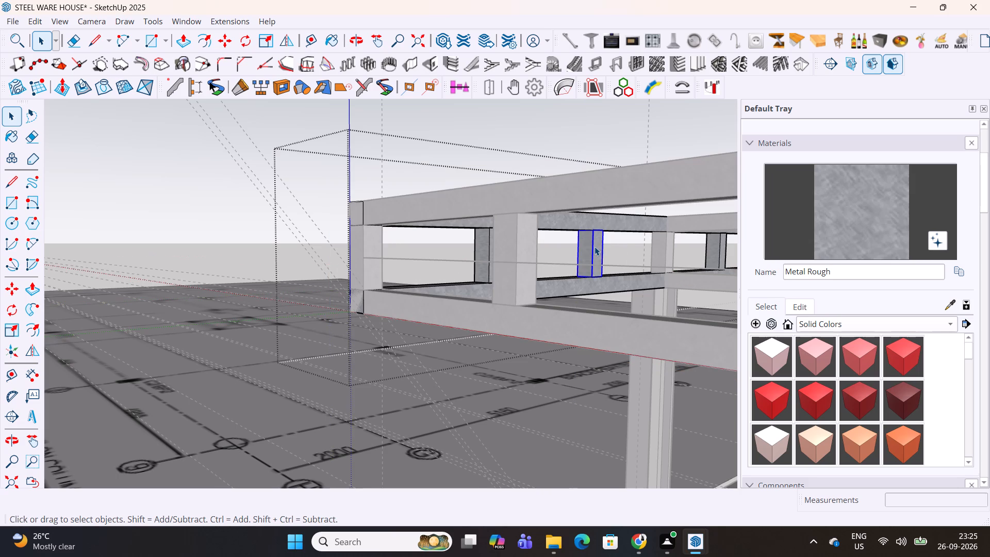
{"action": "key", "text": "space"}
{"action": "key", "text": "Escape"}
{"action": "key", "text": "Escape"}
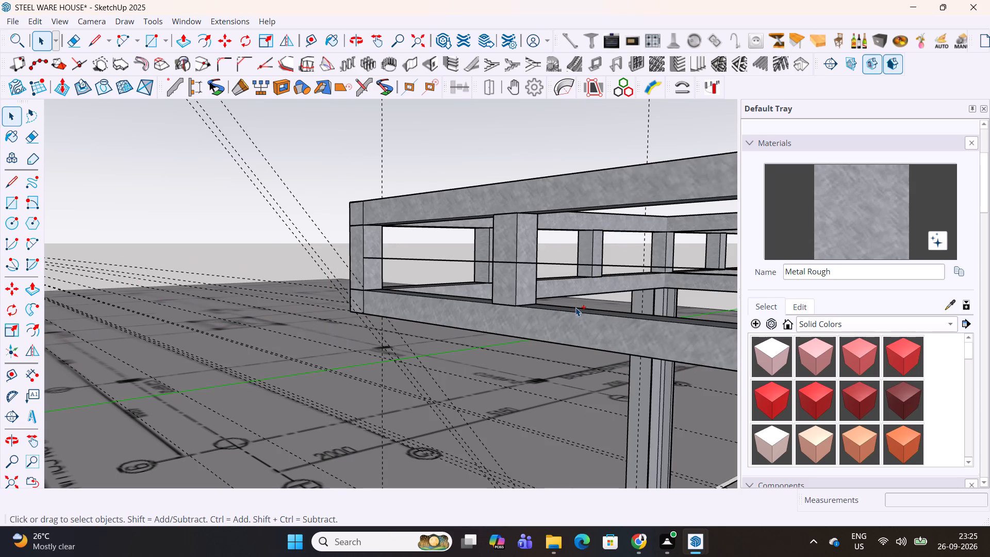
Paste the copied post beside the grid 1-G column, at the lower meeting point of the diagonal and vertical guides.
{"action": "key", "text": "ctrl+v"}
{"action": "middle_click_drag", "start_coordinate": [590, 360], "coordinate": [558, 307]}
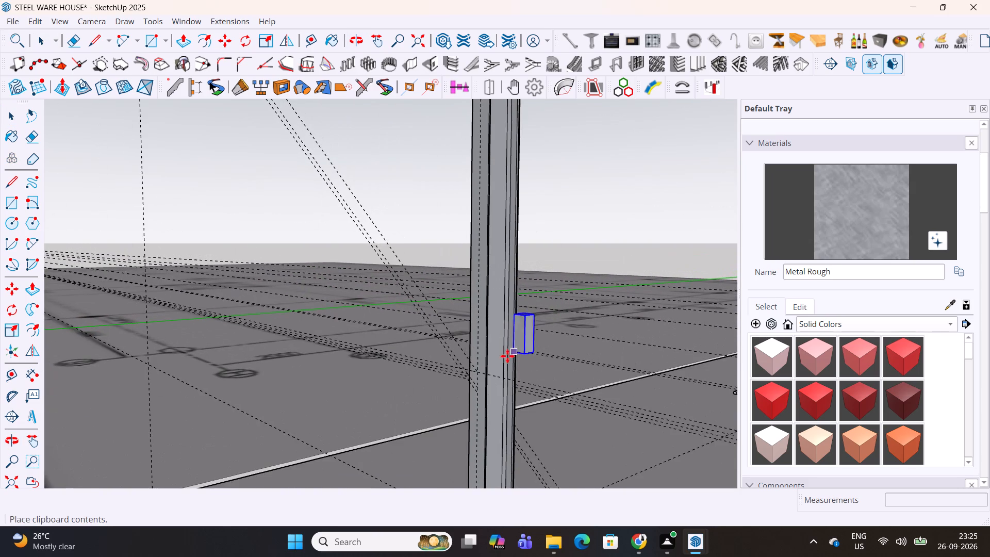
{"action": "scroll", "coordinate": [497, 367], "scroll_direction": "up", "scroll_amount": 17}
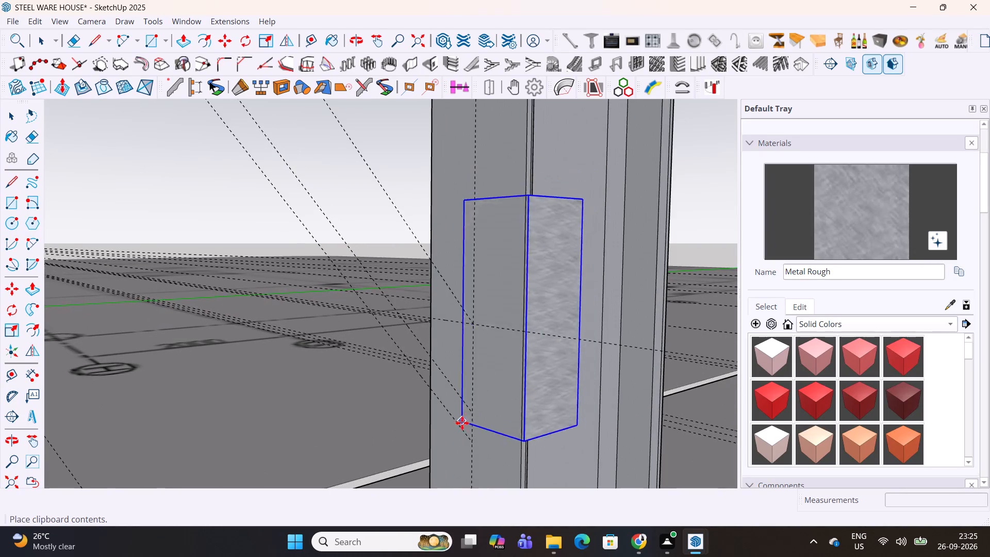
{"action": "left_click", "coordinate": [472, 439]}
Move the copied post so its bottom corner sits on the guide meeting point at the grid 1-G column.
{"action": "middle_click_drag", "start_coordinate": [500, 383], "coordinate": [403, 322]}
{"action": "middle_click_drag", "start_coordinate": [422, 281], "coordinate": [322, 369]}
{"action": "left_click", "coordinate": [491, 400]}
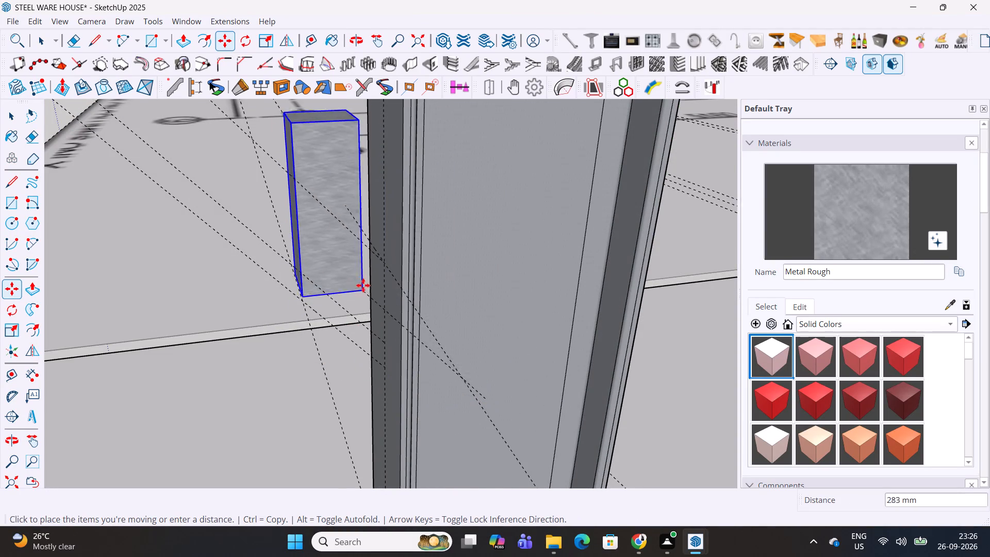
{"action": "left_click", "coordinate": [384, 262]}
{"action": "middle_click_drag", "start_coordinate": [384, 262], "coordinate": [425, 331], "text": "shift"}
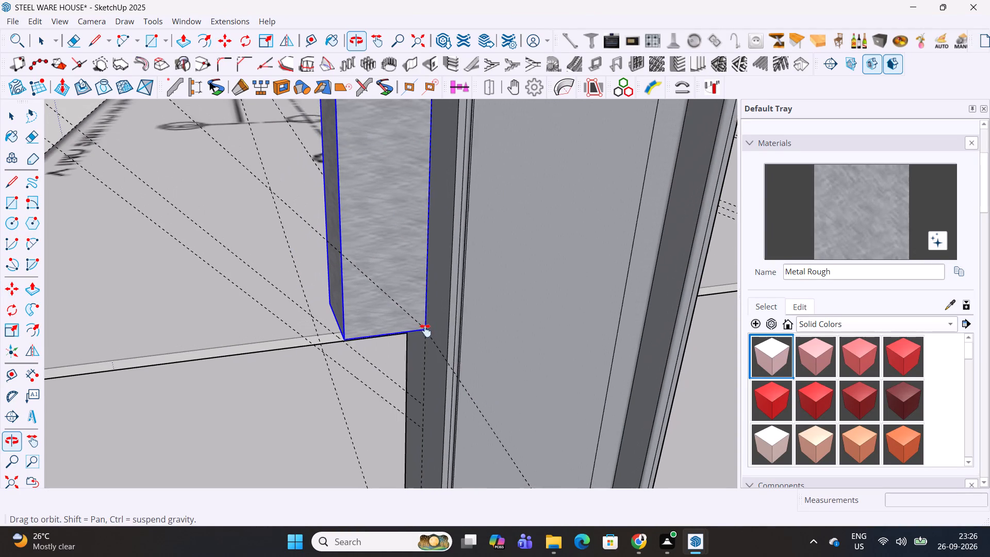
{"action": "middle_click_drag", "start_coordinate": [425, 331], "coordinate": [426, 336], "text": "shift"}
Rotate the post 42.5° about its bottom corner at the column so it tilts along the diagonal guides.
{"action": "key", "text": "q"}
{"action": "left_click", "coordinate": [426, 336]}
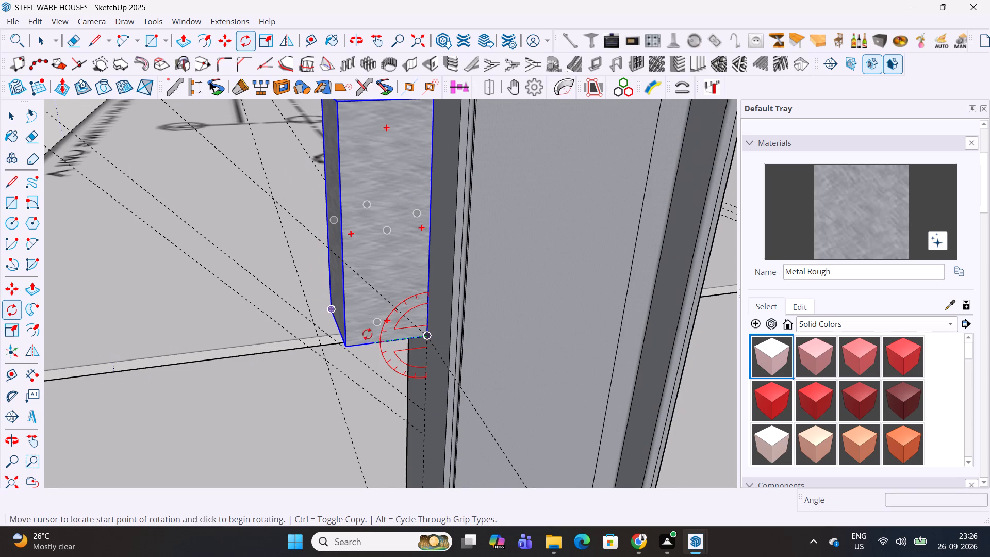
{"action": "left_click", "coordinate": [349, 345]}
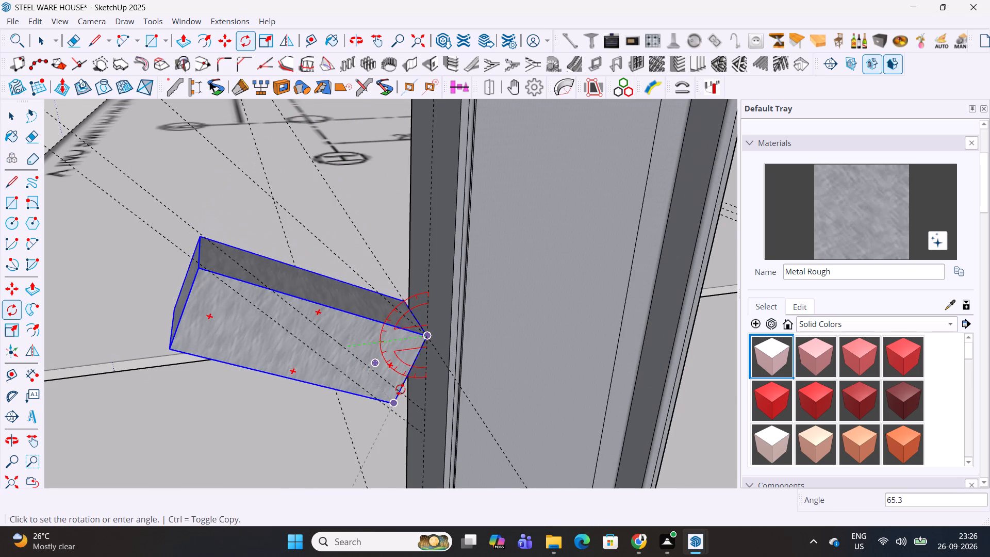
{"action": "middle_click_drag", "start_coordinate": [399, 356], "coordinate": [401, 268]}
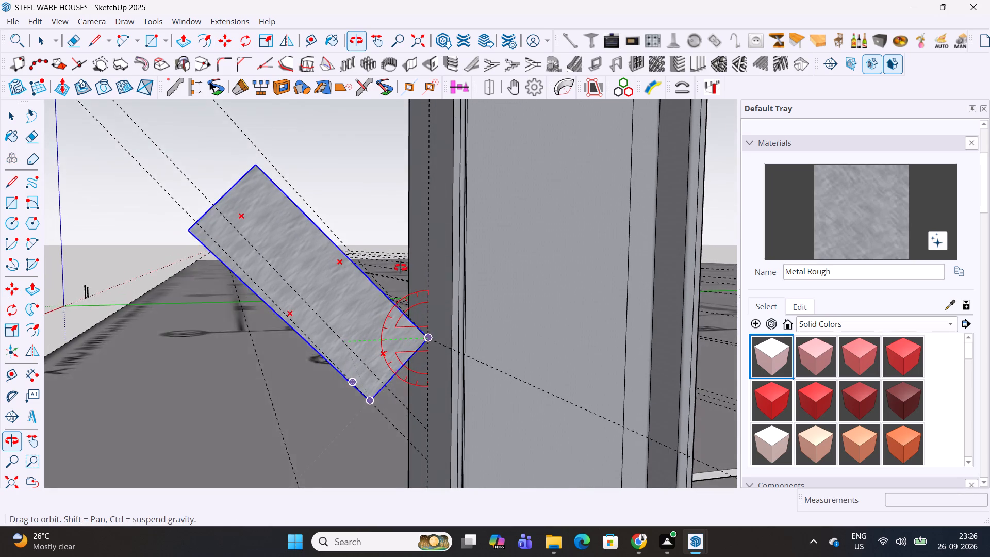
{"action": "middle_click_drag", "start_coordinate": [401, 268], "coordinate": [383, 264]}
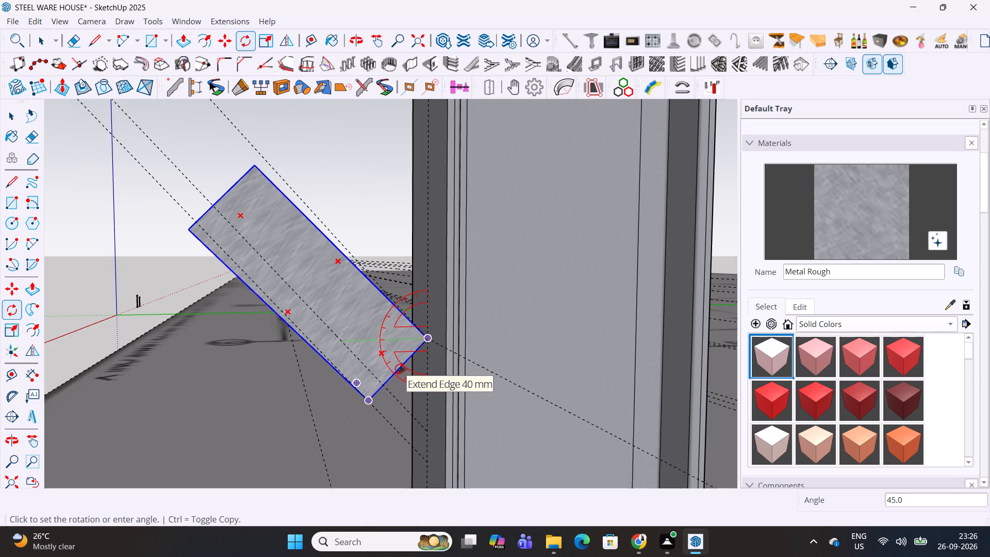
{"action": "type", "text": "44"}
{"action": "key", "text": "Return"}
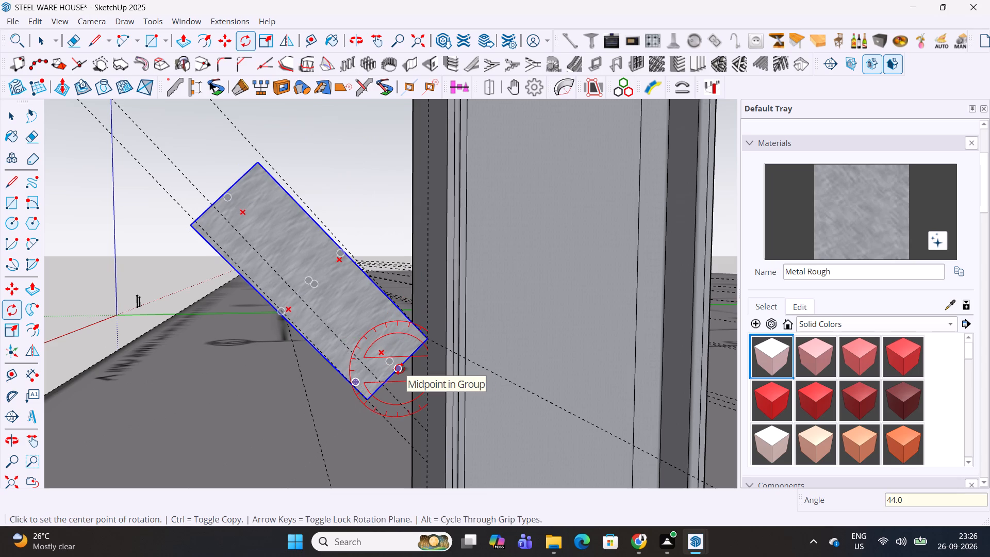
{"action": "type", "text": "43"}
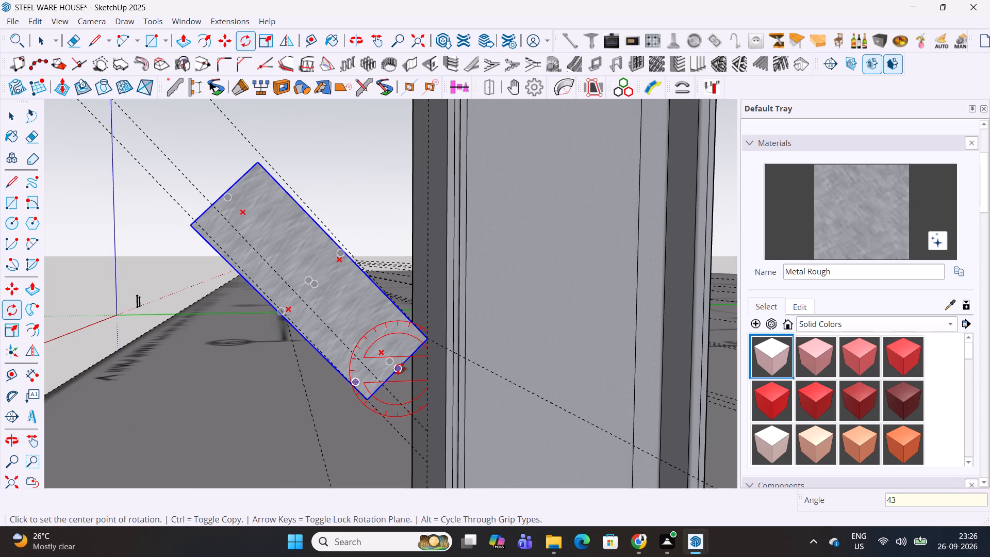
{"action": "key", "text": "Return"}
{"action": "type", "text": "42.5"}
{"action": "key", "text": "Return"}
Move the tilted post 40 mm sideways so it is centred on the column's vertical guide.
{"action": "middle_click_drag", "start_coordinate": [243, 267], "coordinate": [295, 304]}
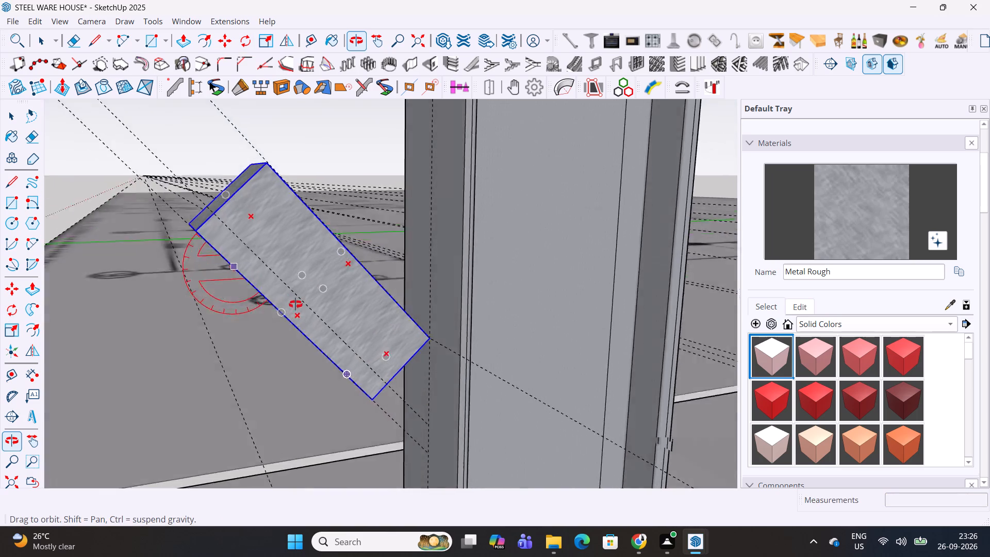
{"action": "middle_click_drag", "start_coordinate": [295, 304], "coordinate": [539, 333]}
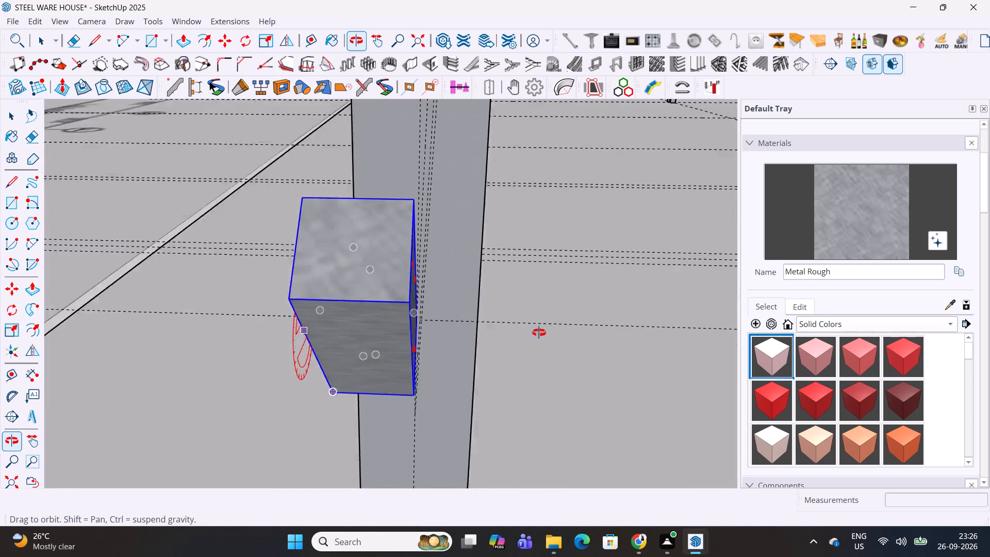
{"action": "middle_click_drag", "start_coordinate": [539, 333], "coordinate": [503, 318]}
{"action": "middle_click_drag", "start_coordinate": [434, 320], "coordinate": [325, 407]}
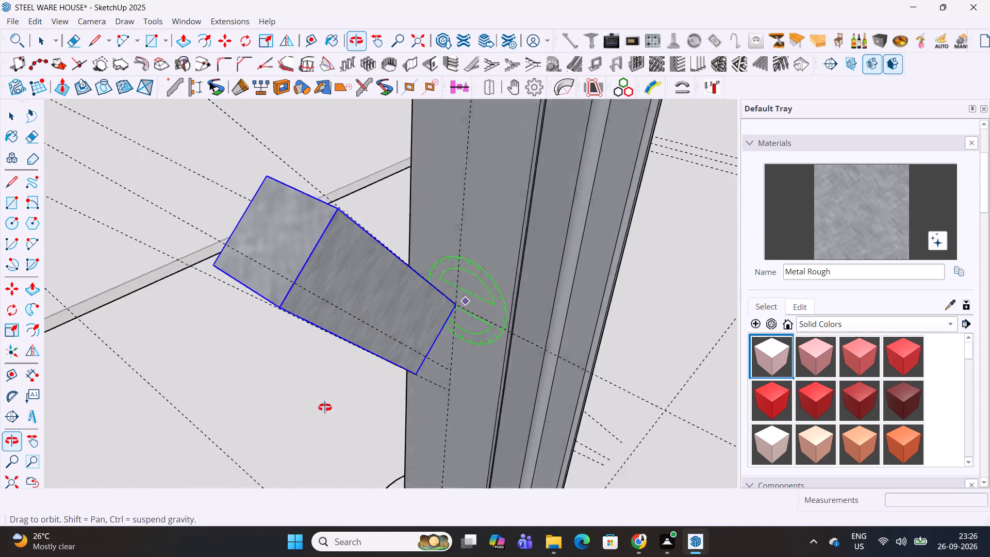
{"action": "middle_click_drag", "start_coordinate": [325, 407], "coordinate": [362, 221]}
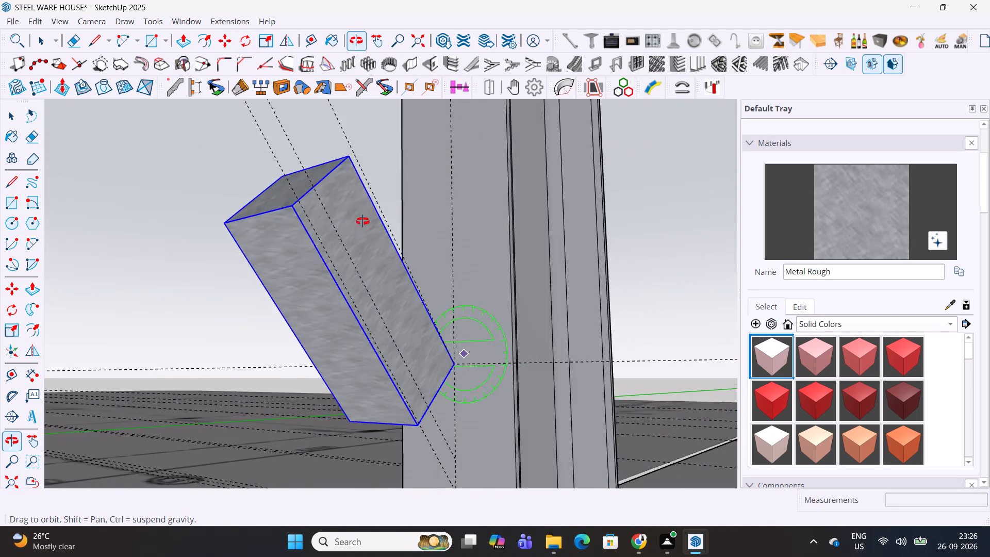
{"action": "middle_click_drag", "start_coordinate": [362, 221], "coordinate": [523, 211]}
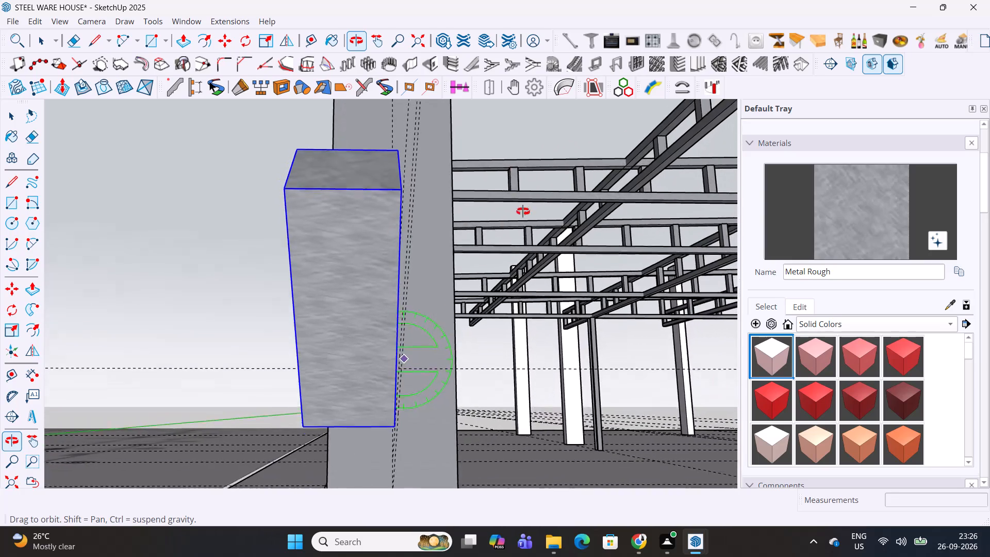
{"action": "middle_click_drag", "start_coordinate": [523, 211], "coordinate": [517, 284]}
{"action": "middle_click", "coordinate": [513, 317]}
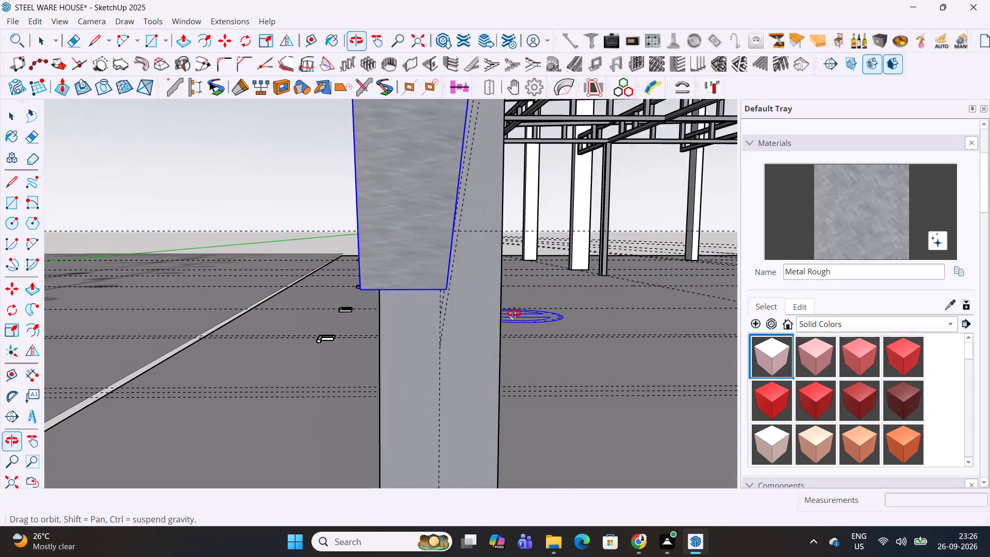
{"action": "key", "text": "m"}
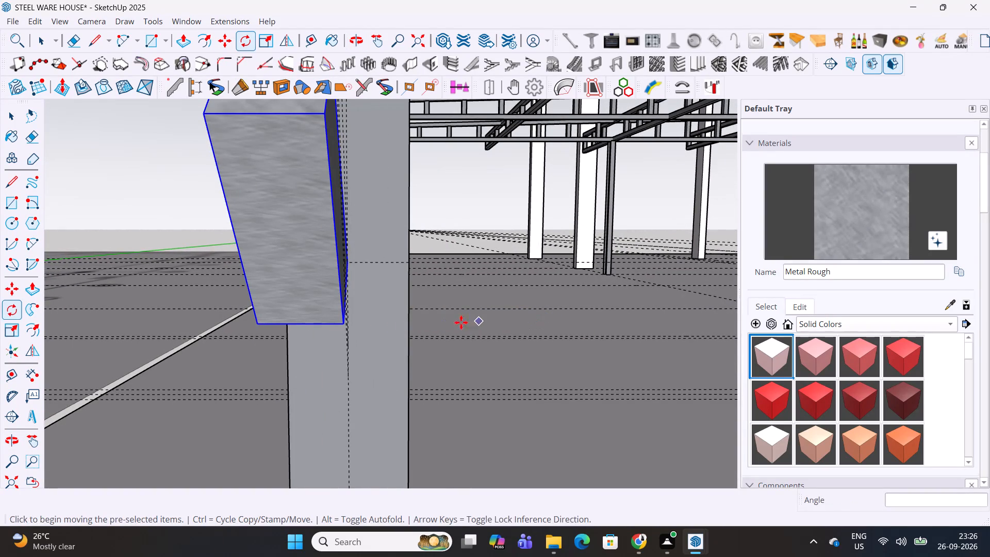
{"action": "left_click", "coordinate": [323, 342]}
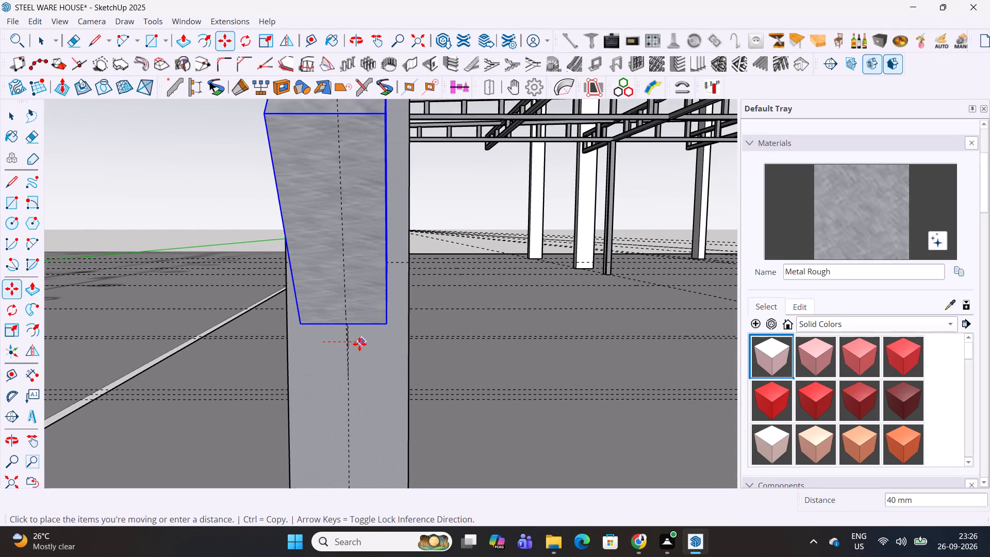
{"action": "left_click", "coordinate": [361, 343]}
Open the tilted post's group and extend its upper end face about 2552 mm up to the overhang truss's bottom chord.
{"action": "middle_click_drag", "start_coordinate": [376, 330], "coordinate": [214, 385]}
{"action": "key", "text": "space"}
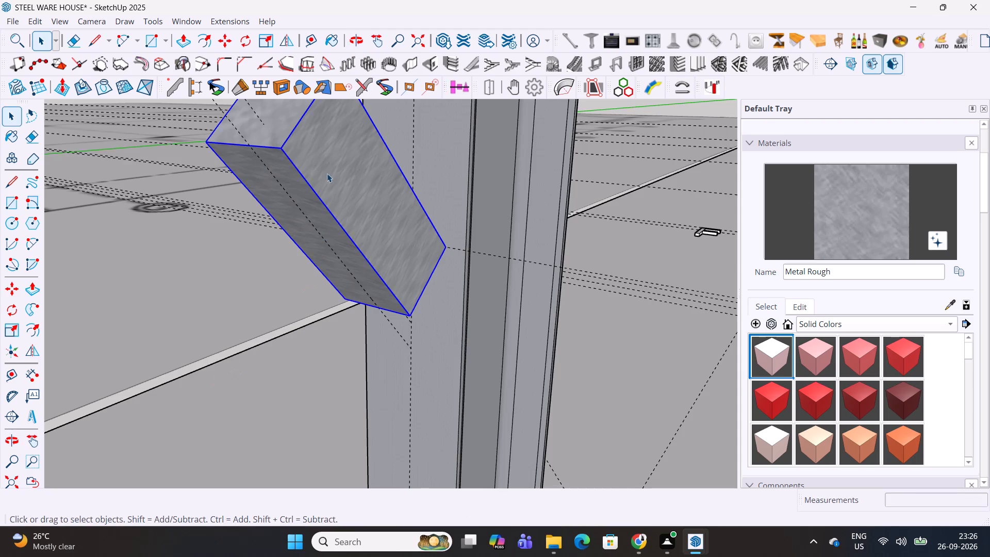
{"action": "double_click", "coordinate": [329, 169]}
{"action": "key", "text": "p"}
{"action": "left_click", "coordinate": [278, 123]}
{"action": "scroll", "coordinate": [226, 97], "scroll_direction": "down", "scroll_amount": 11}
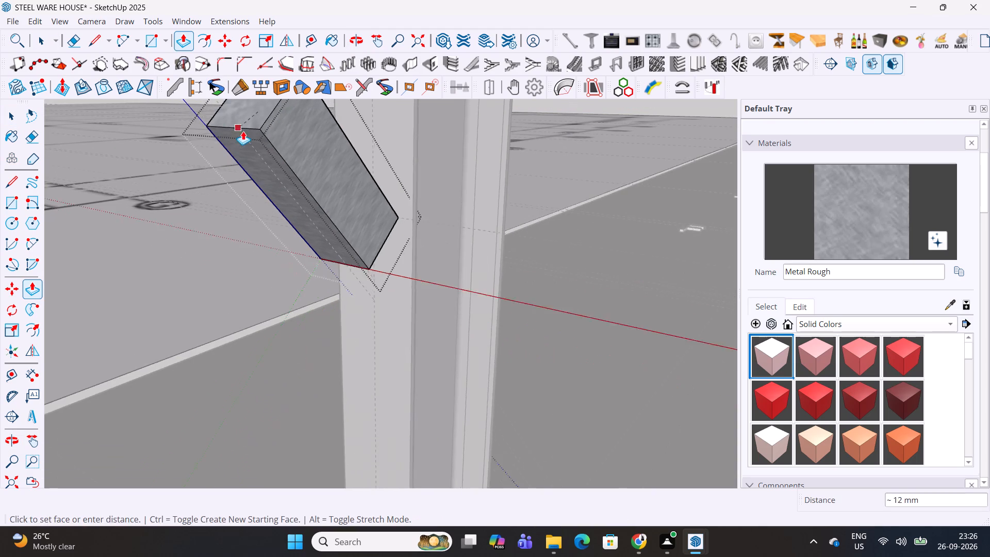
{"action": "scroll", "coordinate": [243, 131], "scroll_direction": "down", "scroll_amount": 20}
{"action": "scroll", "coordinate": [243, 131], "scroll_direction": "down", "scroll_amount": 4}
{"action": "middle_click_drag", "start_coordinate": [266, 121], "coordinate": [382, 315]}
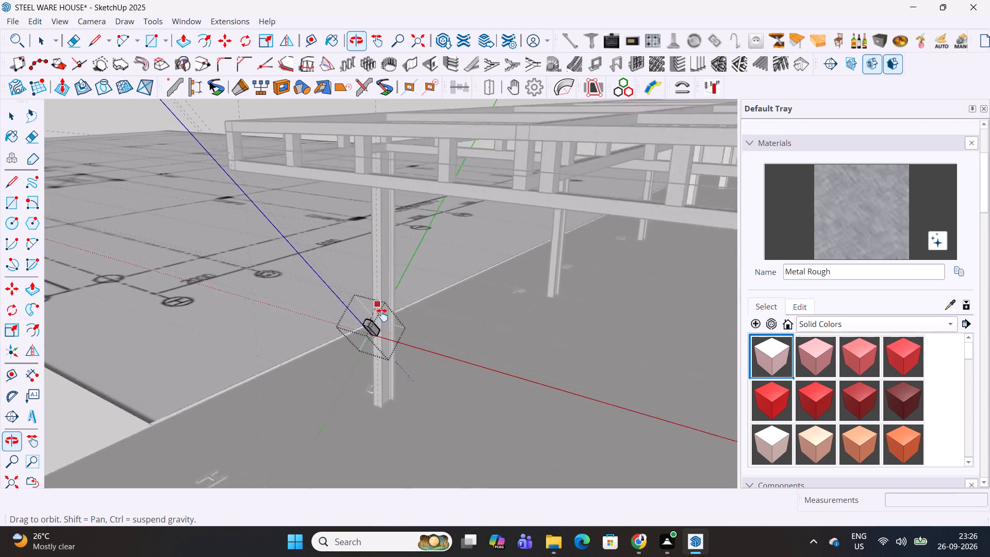
{"action": "middle_click_drag", "start_coordinate": [382, 315], "coordinate": [387, 326]}
{"action": "scroll", "coordinate": [265, 195], "scroll_direction": "up", "scroll_amount": 14}
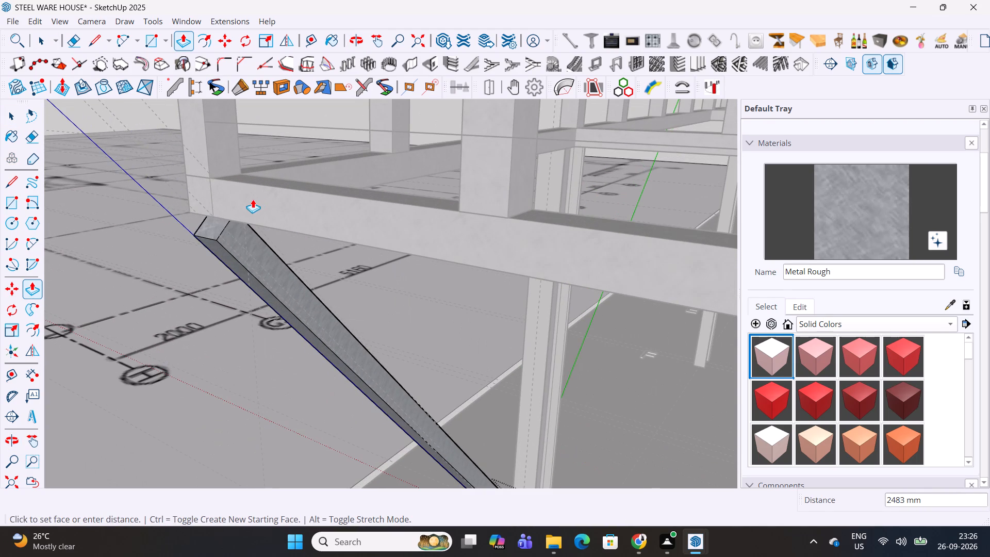
{"action": "left_click", "coordinate": [221, 189]}
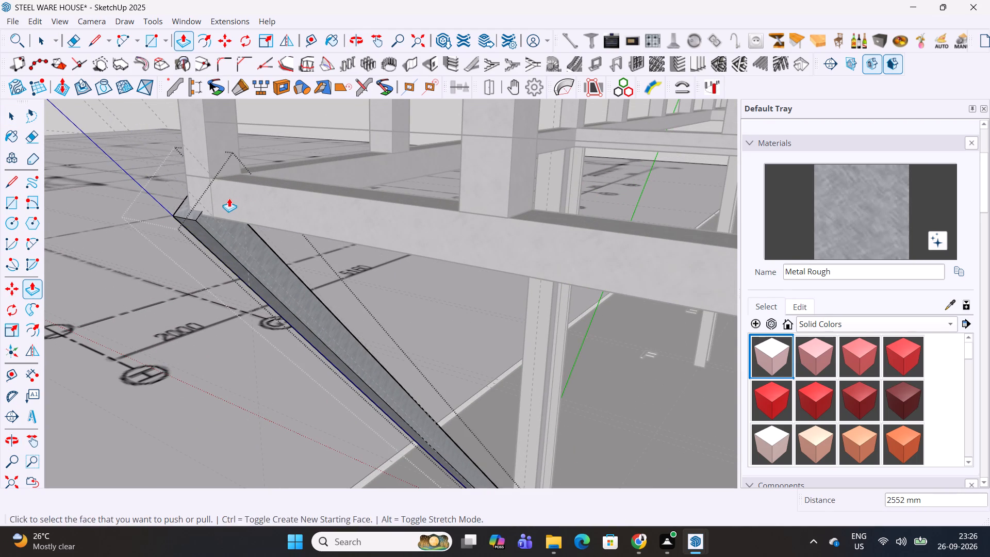
Leave the brace group and shift the brace 40 mm sideways to line its upper end up with the truss's corner post.
{"action": "middle_click_drag", "start_coordinate": [237, 201], "coordinate": [471, 208]}
{"action": "middle_click_drag", "start_coordinate": [308, 224], "coordinate": [400, 80]}
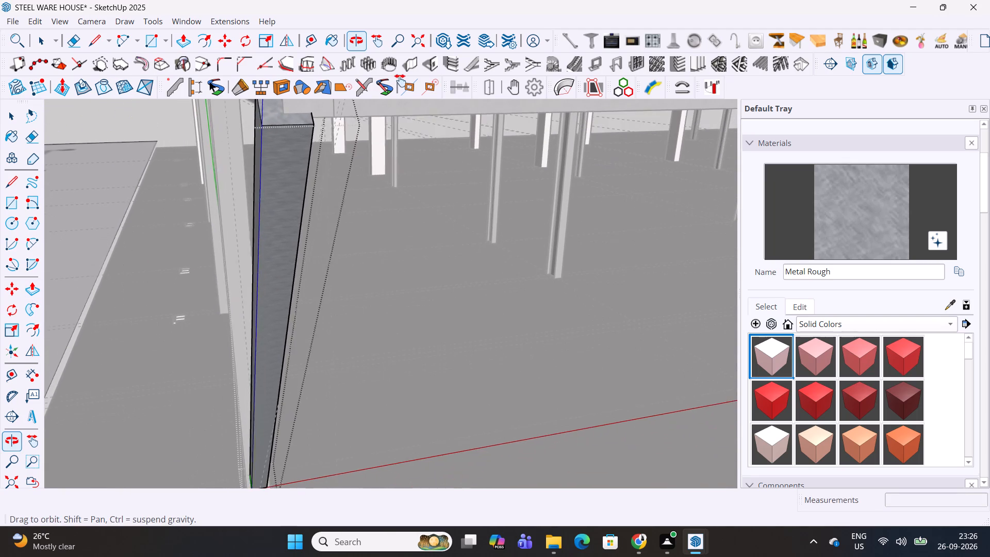
{"action": "middle_click_drag", "start_coordinate": [400, 80], "coordinate": [298, 228]}
{"action": "key", "text": "space"}
{"action": "key", "text": "Escape"}
{"action": "left_click", "coordinate": [192, 280]}
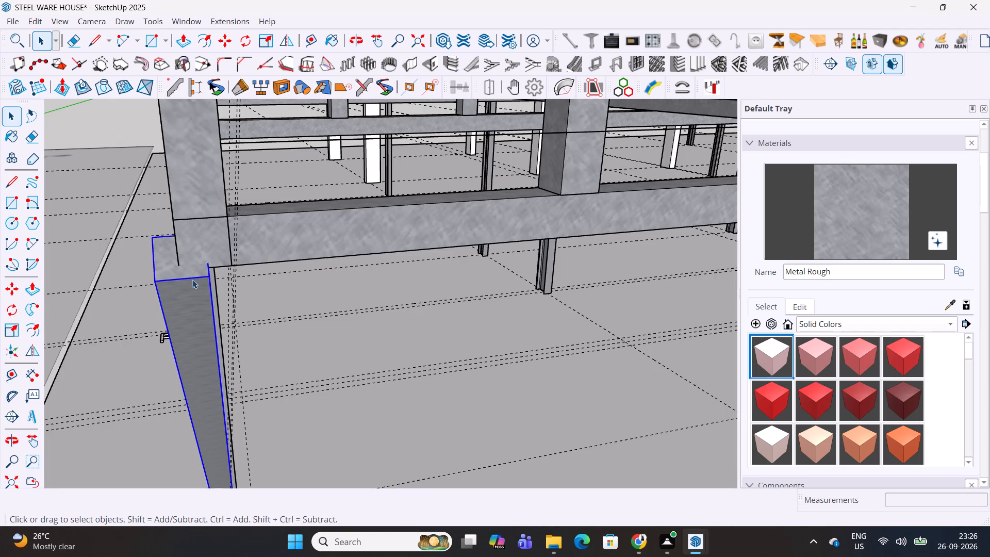
{"action": "key", "text": "m"}
{"action": "left_click", "coordinate": [265, 239]}
{"action": "left_click", "coordinate": [289, 235]}
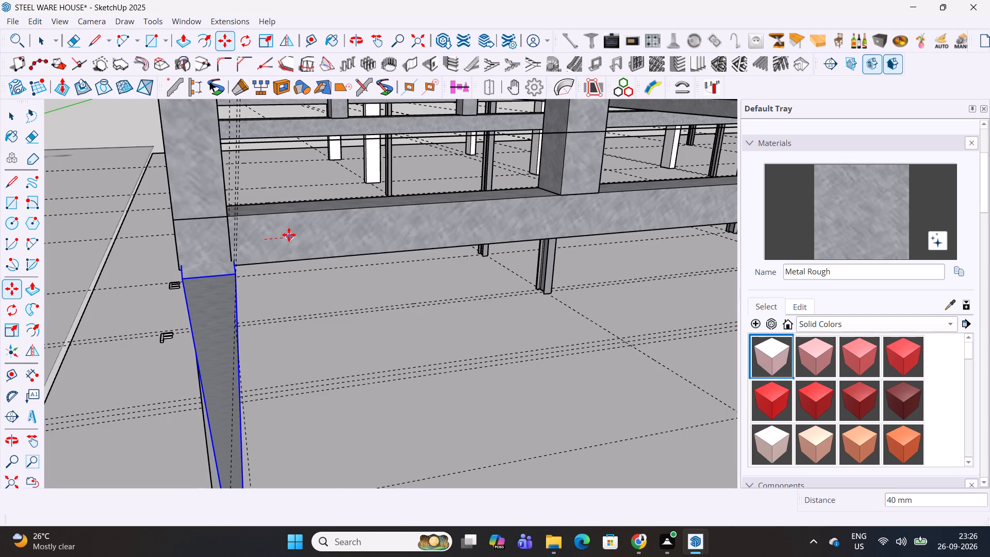
Nudge the brace so its upper end aligns with the lower corner of the truss, and clear its selection.
{"action": "scroll", "coordinate": [201, 272], "scroll_direction": "up", "scroll_amount": 16}
{"action": "middle_click_drag", "start_coordinate": [163, 264], "coordinate": [254, 255]}
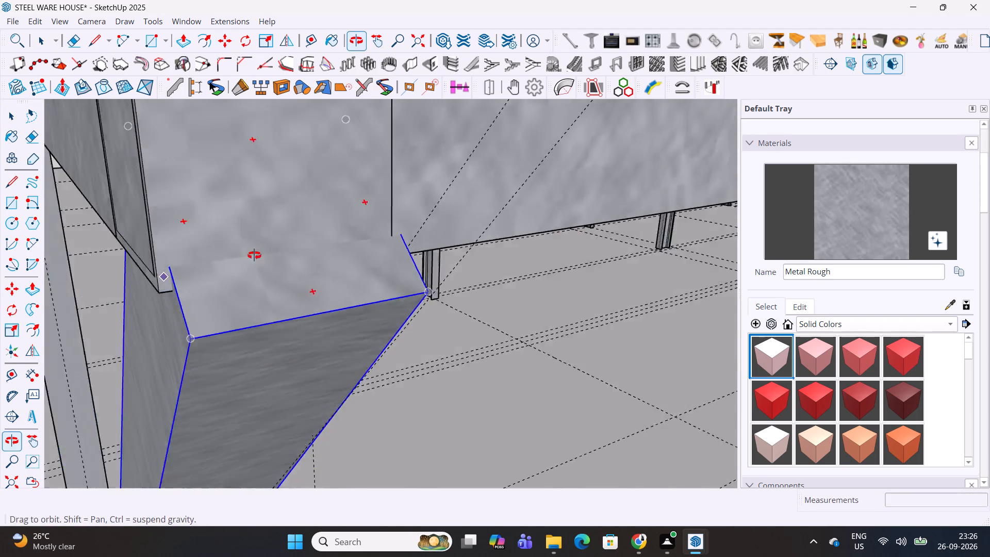
{"action": "middle_click_drag", "start_coordinate": [254, 255], "coordinate": [280, 250]}
{"action": "scroll", "coordinate": [209, 278], "scroll_direction": "up", "scroll_amount": 8}
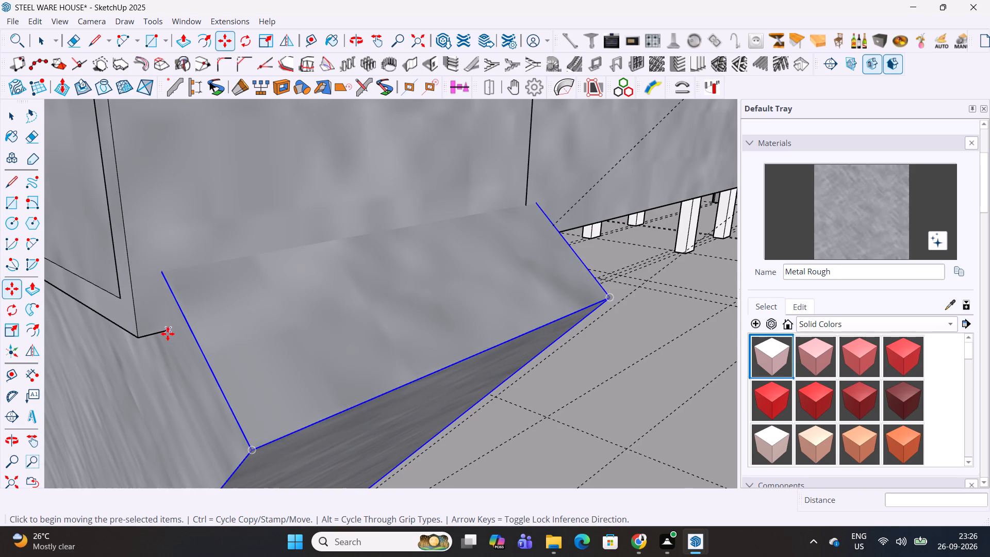
{"action": "left_click", "coordinate": [168, 334]}
{"action": "left_click", "coordinate": [142, 340]}
{"action": "key", "text": "space"}
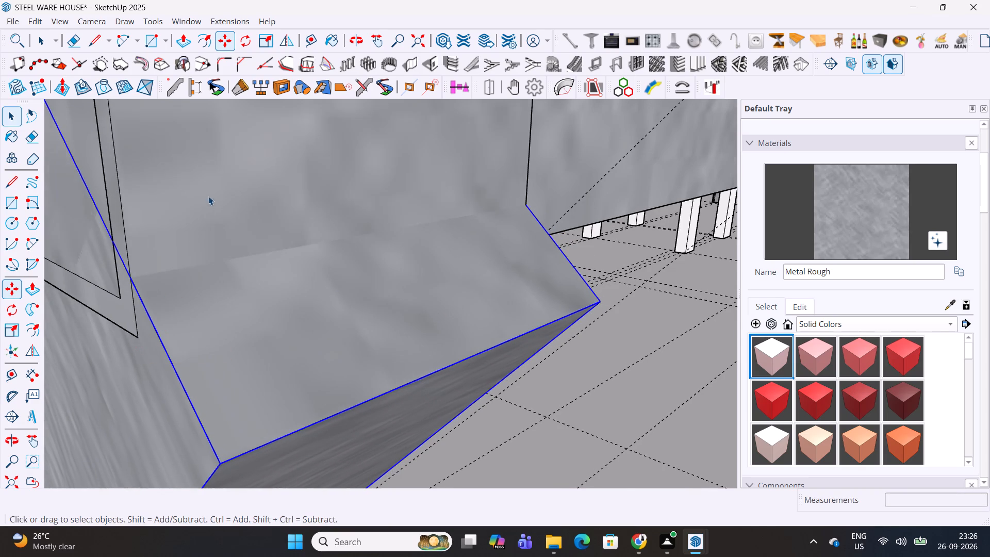
{"action": "scroll", "coordinate": [209, 196], "scroll_direction": "down", "scroll_amount": 20}
{"action": "scroll", "coordinate": [209, 196], "scroll_direction": "down", "scroll_amount": 1}
{"action": "key", "text": "Escape"}
{"action": "left_click", "coordinate": [348, 391]}
Examine the brace from its column end to the overhang corner, along with the surrounding truss frame.
{"action": "middle_click_drag", "start_coordinate": [195, 276], "coordinate": [216, 212], "text": "shift"}
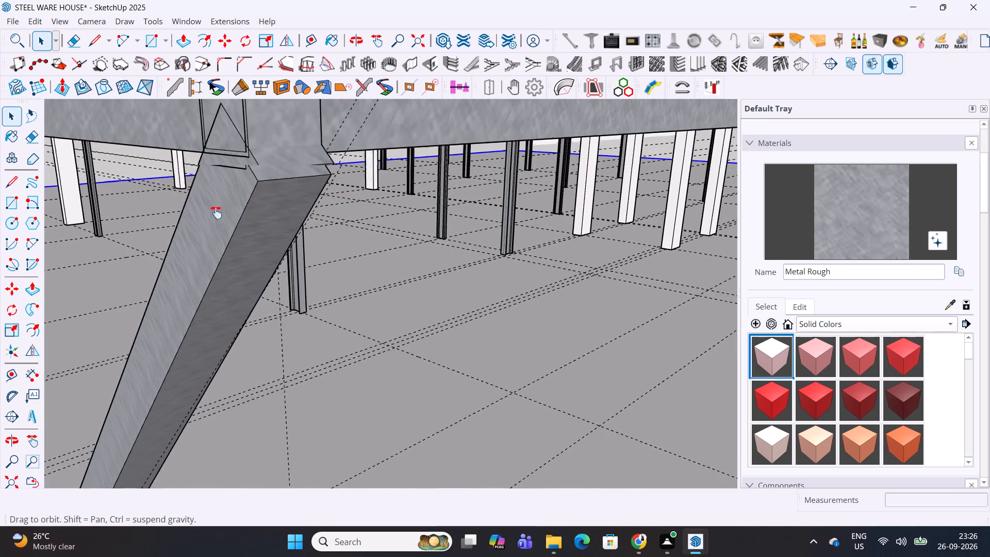
{"action": "middle_click_drag", "start_coordinate": [216, 212], "coordinate": [267, 0], "text": "shift"}
{"action": "scroll", "coordinate": [230, 173], "scroll_direction": "down", "scroll_amount": 12}
{"action": "middle_click_drag", "start_coordinate": [172, 292], "coordinate": [201, 177], "text": "shift"}
{"action": "scroll", "coordinate": [145, 315], "scroll_direction": "up", "scroll_amount": 3}
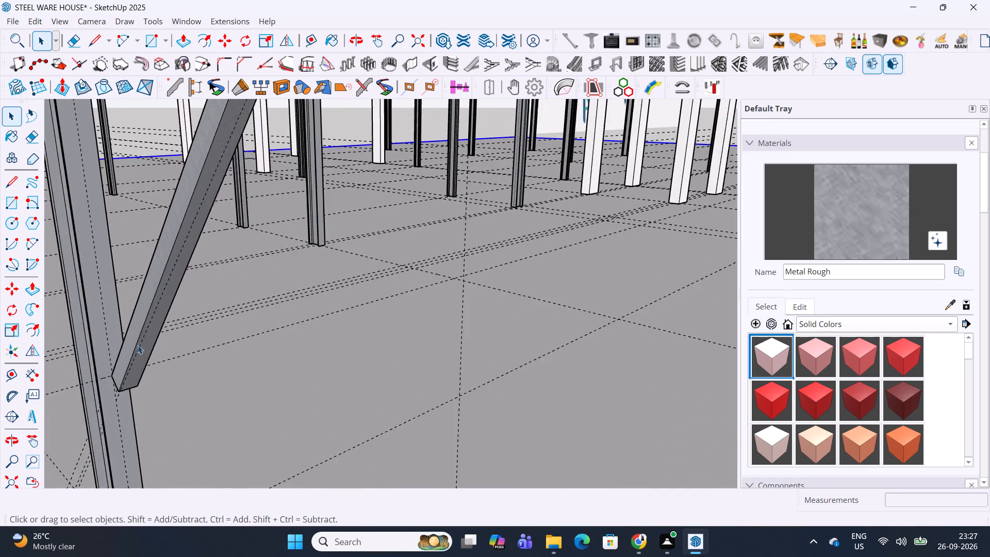
{"action": "scroll", "coordinate": [138, 345], "scroll_direction": "up", "scroll_amount": 8}
{"action": "middle_click", "coordinate": [125, 358]}
{"action": "middle_click_drag", "start_coordinate": [144, 355], "coordinate": [0, 327]}
{"action": "middle_click_drag", "start_coordinate": [223, 334], "coordinate": [183, 377]}
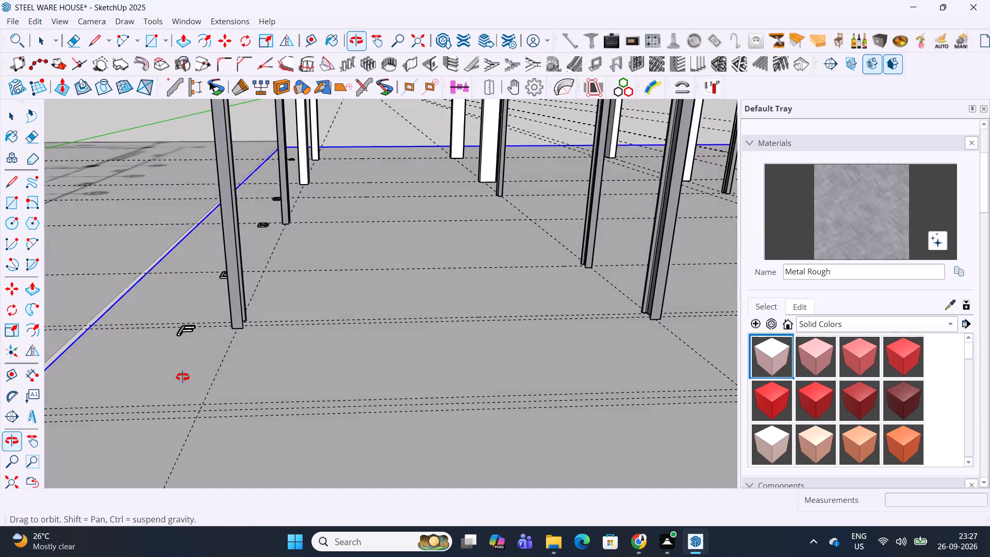
{"action": "middle_click_drag", "start_coordinate": [183, 377], "coordinate": [198, 362]}
{"action": "scroll", "coordinate": [325, 240], "scroll_direction": "down", "scroll_amount": 6}
{"action": "middle_click_drag", "start_coordinate": [293, 186], "coordinate": [327, 190]}
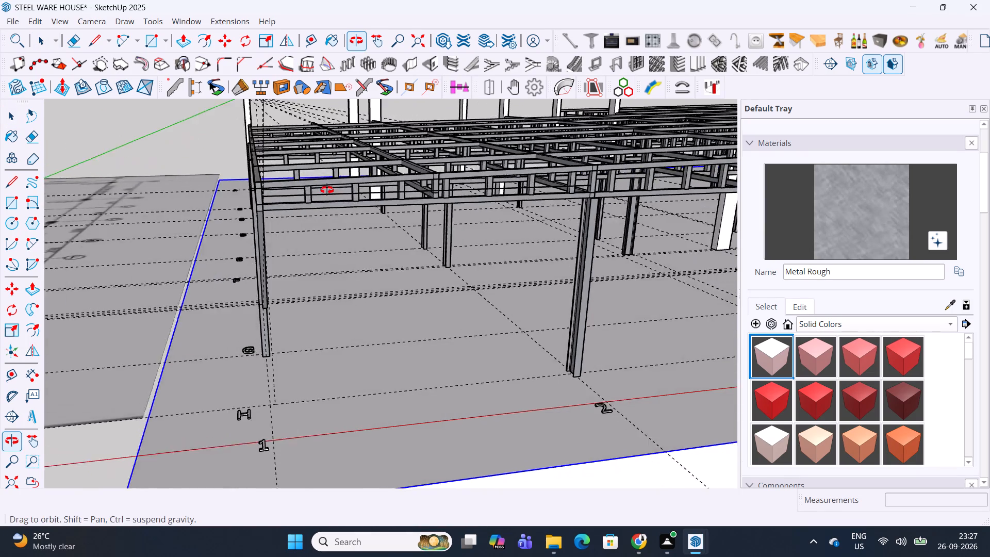
{"action": "middle_click_drag", "start_coordinate": [327, 190], "coordinate": [356, 242]}
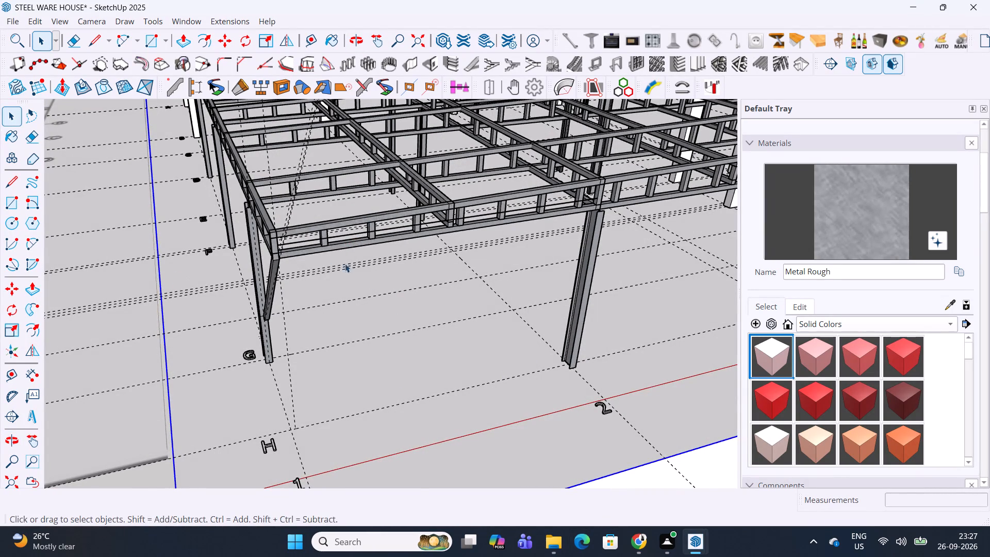
{"action": "scroll", "coordinate": [346, 264], "scroll_direction": "down", "scroll_amount": 1}
Check the sections along grids 8, H and D in the truss framing PDF for bracing, and return to the SketchUp model.
{"action": "left_click", "coordinate": [644, 541]}
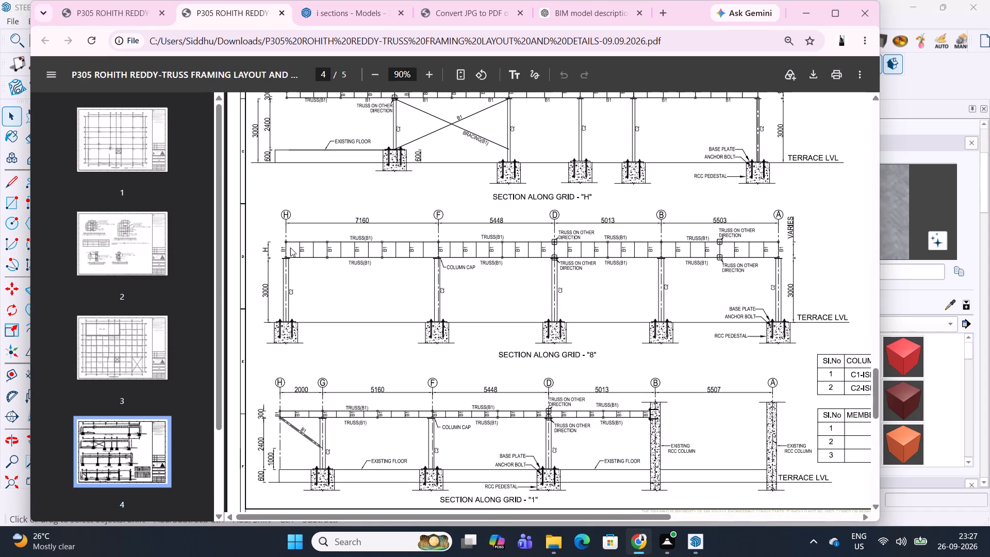
{"action": "scroll", "coordinate": [284, 317], "scroll_direction": "up", "scroll_amount": 1}
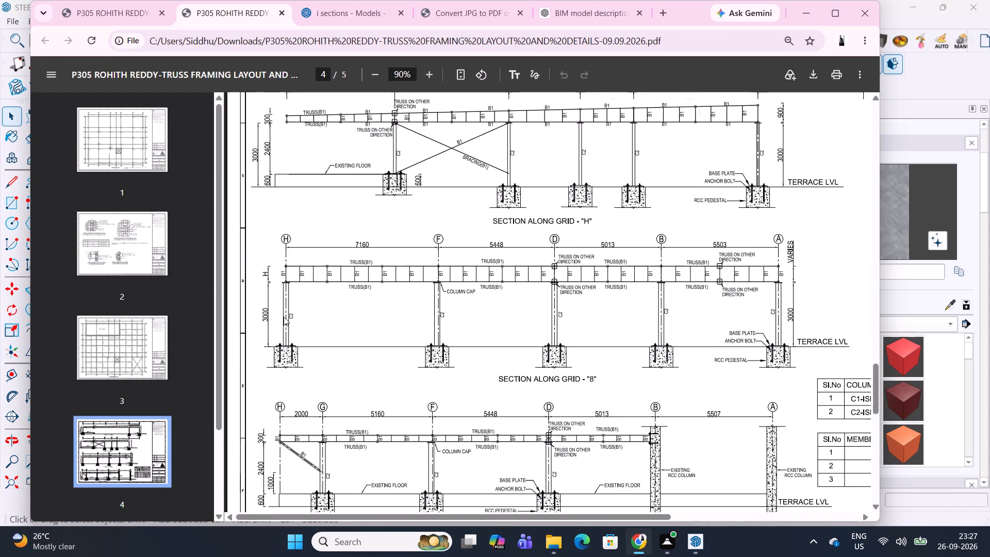
{"action": "scroll", "coordinate": [284, 317], "scroll_direction": "up", "scroll_amount": 1}
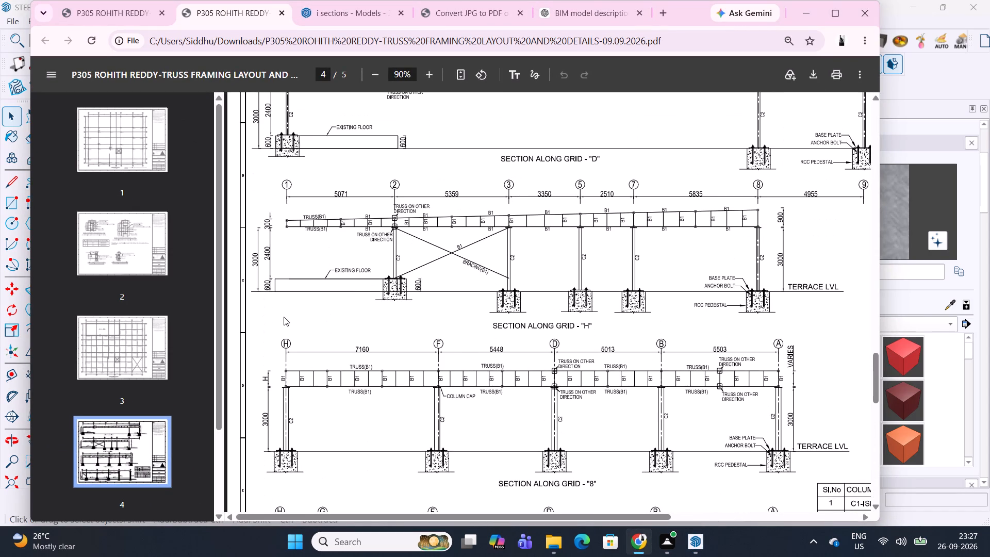
{"action": "scroll", "coordinate": [284, 317], "scroll_direction": "up", "scroll_amount": 2}
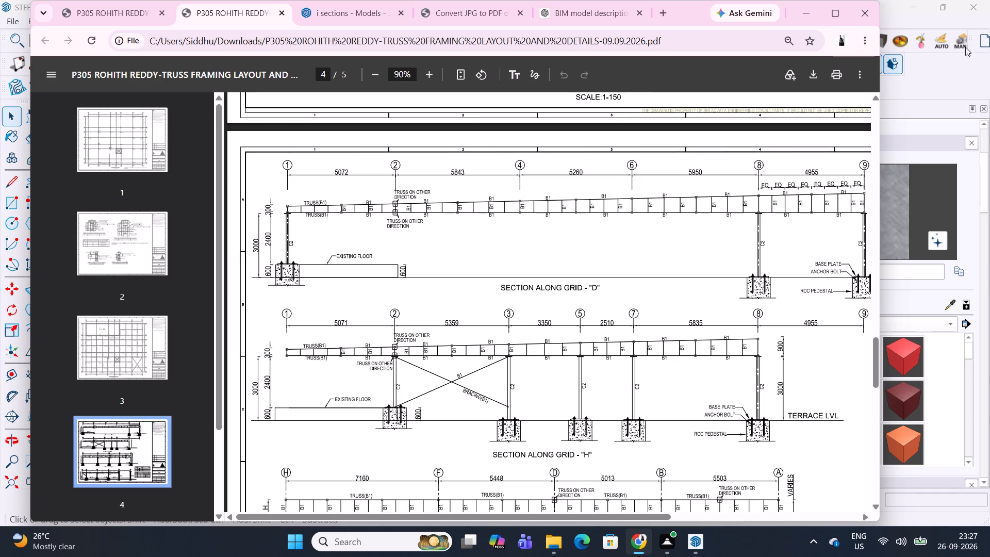
{"action": "left_click", "coordinate": [807, 14]}
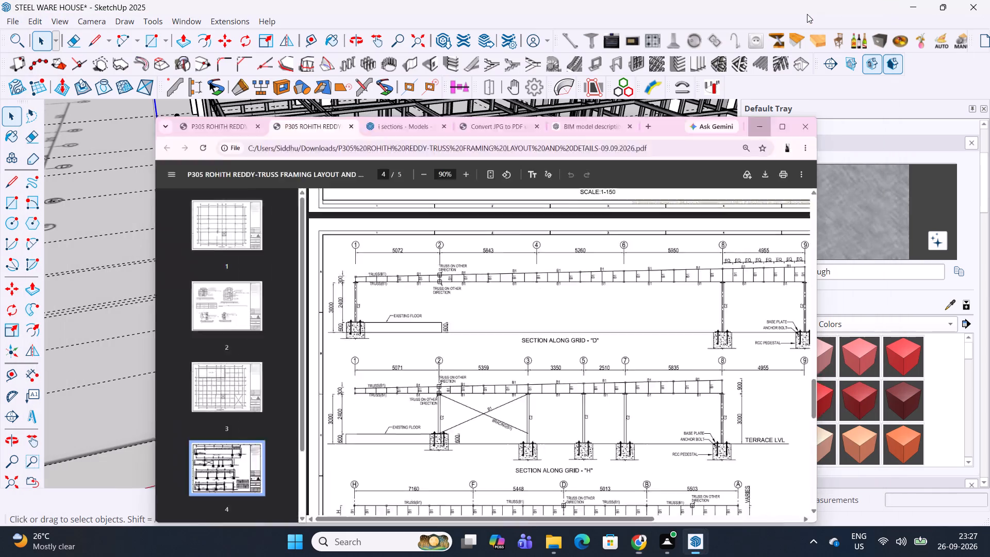
Open the diagonal brace's group at grid G and push its side face about 14 mm to align with the column's edge.
{"action": "scroll", "coordinate": [275, 254], "scroll_direction": "up", "scroll_amount": 3}
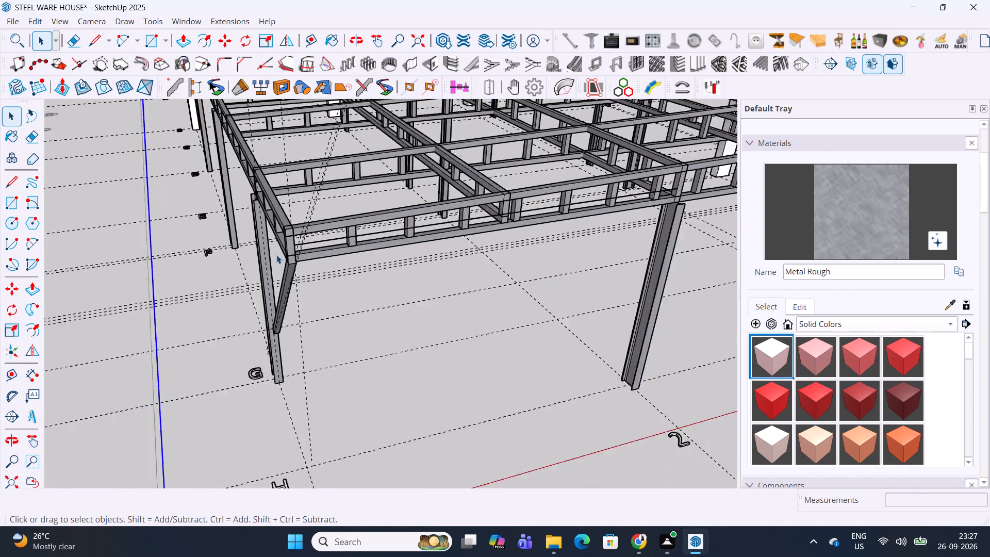
{"action": "scroll", "coordinate": [276, 255], "scroll_direction": "up", "scroll_amount": 2}
{"action": "scroll", "coordinate": [324, 268], "scroll_direction": "up", "scroll_amount": 2}
{"action": "middle_click_drag", "start_coordinate": [298, 325], "coordinate": [309, 315], "text": "shift"}
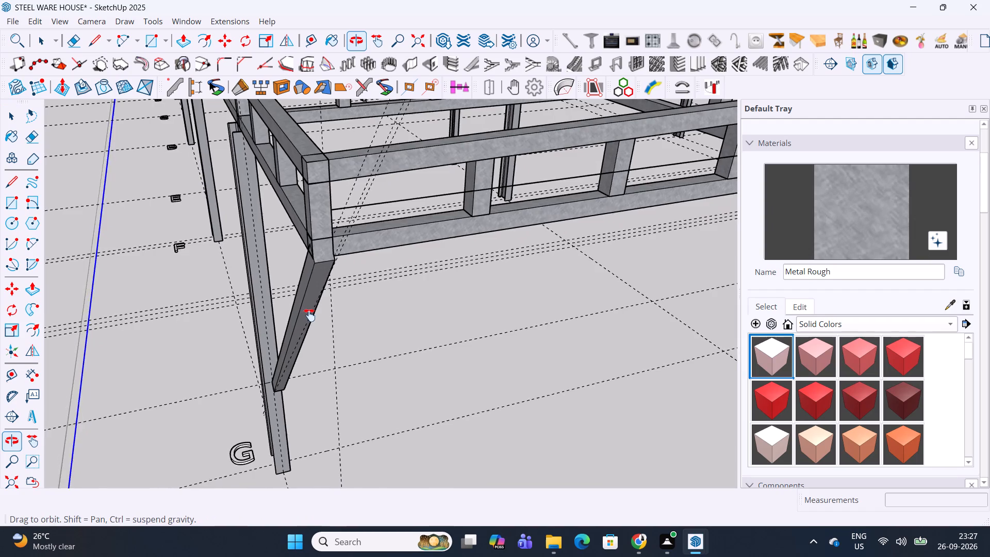
{"action": "middle_click_drag", "start_coordinate": [309, 315], "coordinate": [343, 321], "text": "shift"}
{"action": "scroll", "coordinate": [341, 293], "scroll_direction": "up", "scroll_amount": 3}
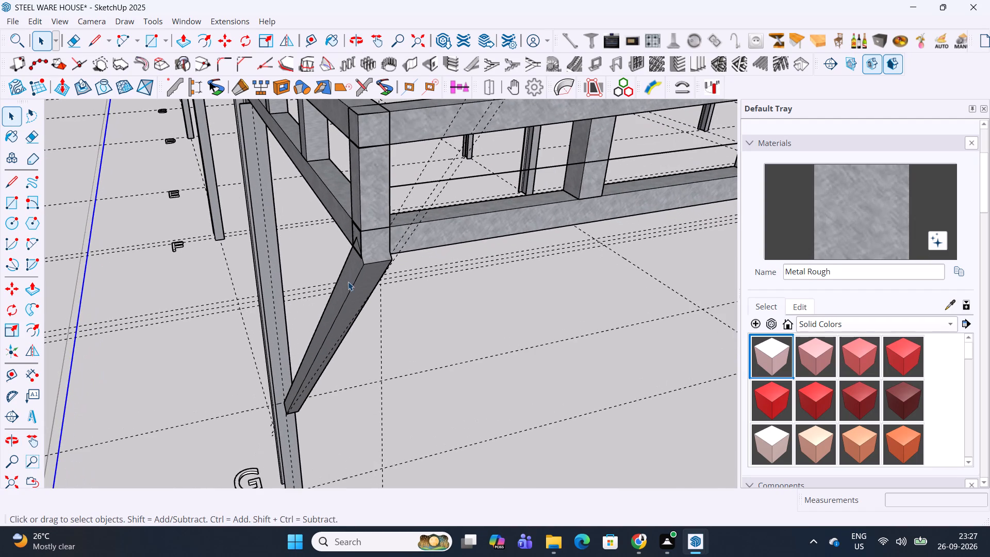
{"action": "middle_click_drag", "start_coordinate": [356, 283], "coordinate": [176, 269]}
{"action": "scroll", "coordinate": [487, 422], "scroll_direction": "up", "scroll_amount": 2}
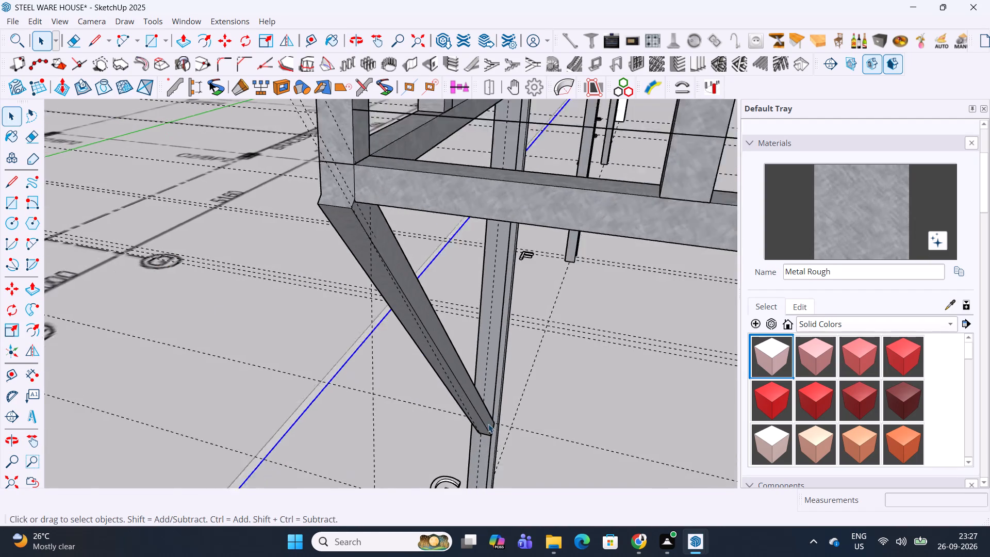
{"action": "scroll", "coordinate": [488, 424], "scroll_direction": "up", "scroll_amount": 8}
{"action": "left_click", "coordinate": [486, 424]}
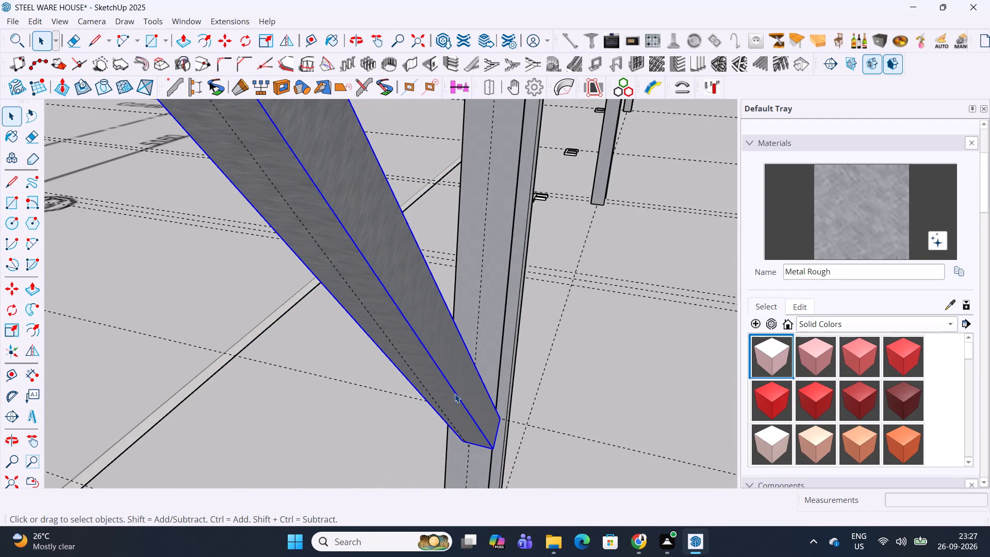
{"action": "key", "text": "t"}
{"action": "left_click", "coordinate": [425, 345]}
{"action": "key", "text": "space"}
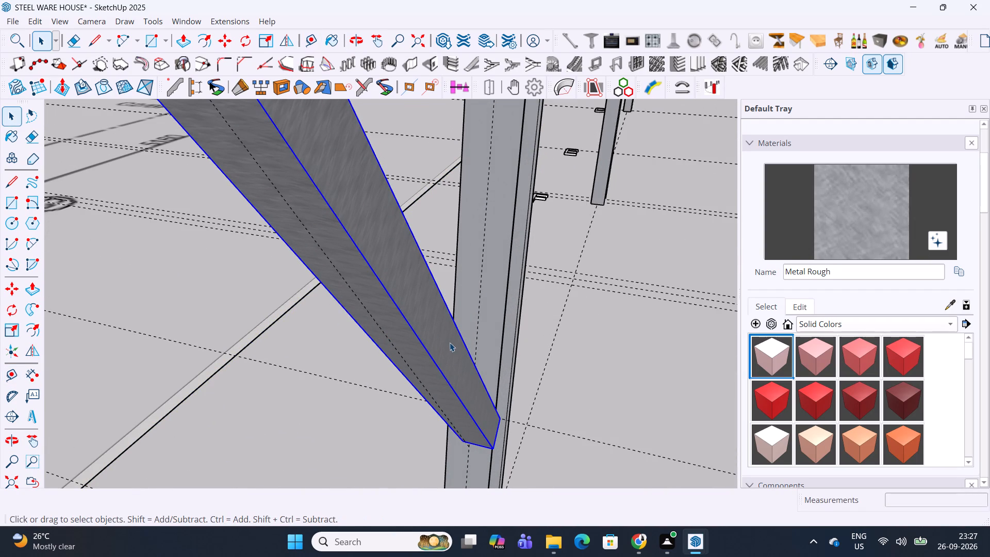
{"action": "double_click", "coordinate": [450, 342]}
{"action": "key", "text": "p"}
{"action": "left_click", "coordinate": [453, 360]}
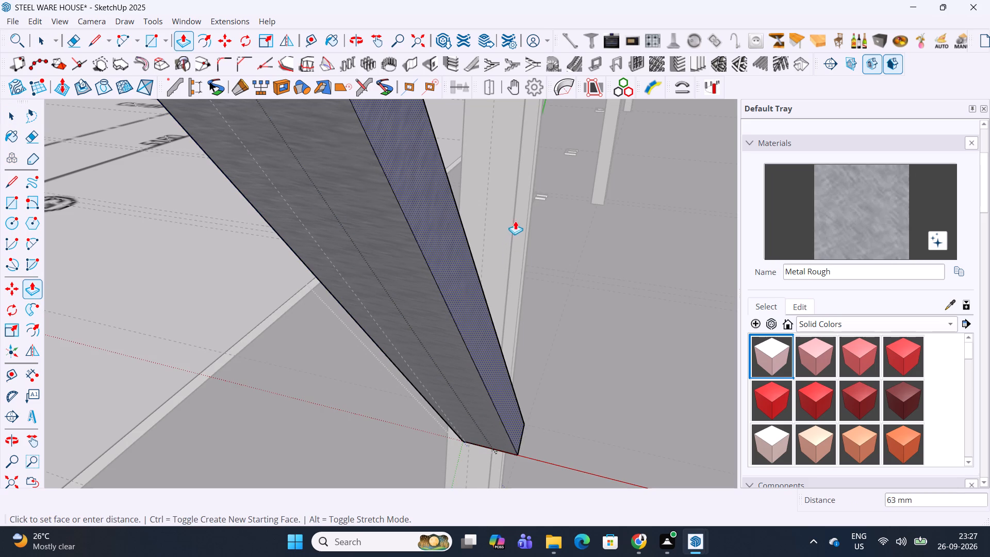
{"action": "middle_click_drag", "start_coordinate": [515, 221], "coordinate": [406, 244]}
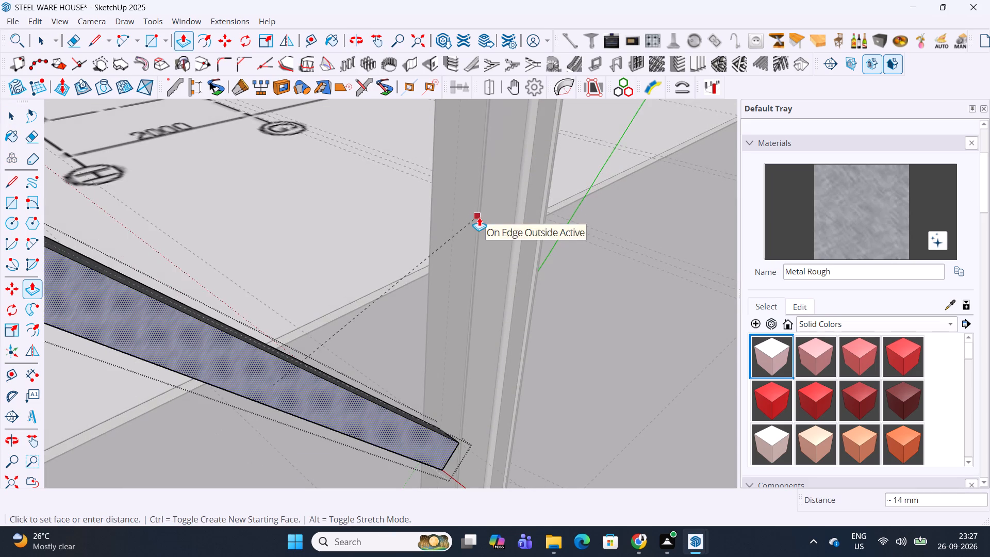
{"action": "left_click", "coordinate": [479, 217]}
{"action": "key", "text": "space"}
{"action": "key", "text": "Escape"}
{"action": "key", "text": "Escape"}
Measure the diagonal brace's width near its lower end at the column.
{"action": "scroll", "coordinate": [486, 222], "scroll_direction": "down", "scroll_amount": 6}
{"action": "middle_click_drag", "start_coordinate": [383, 265], "coordinate": [468, 248]}
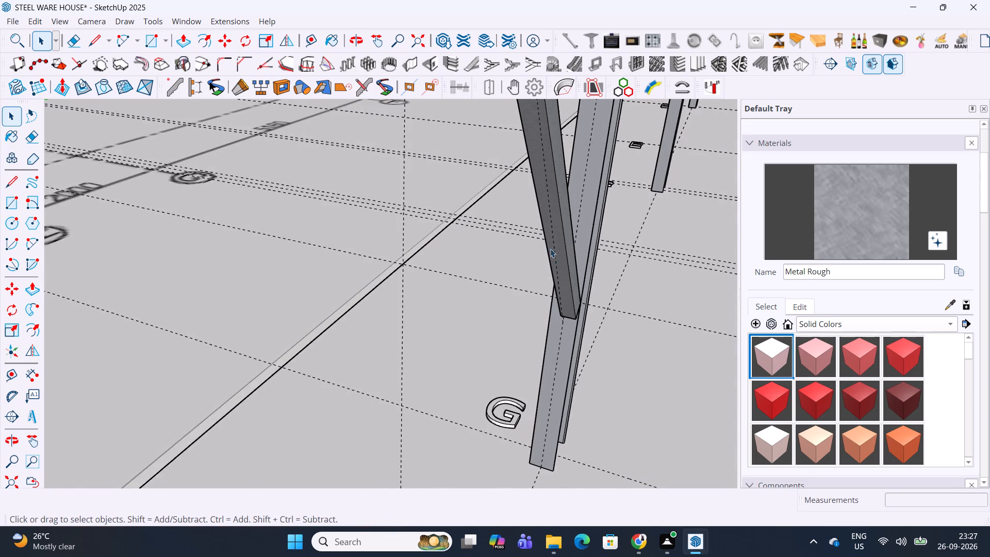
{"action": "scroll", "coordinate": [554, 247], "scroll_direction": "up", "scroll_amount": 8}
{"action": "key", "text": "t"}
{"action": "left_click", "coordinate": [565, 233]}
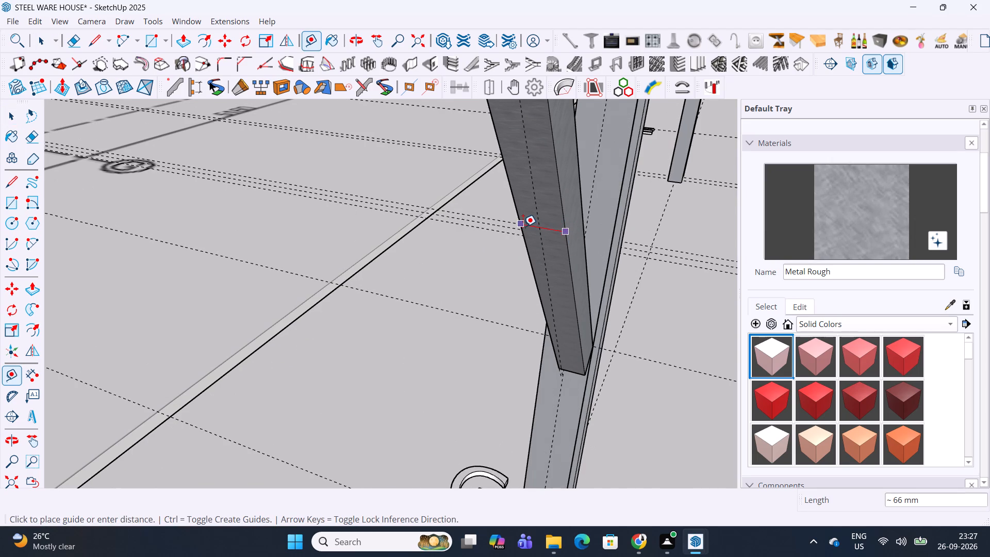
{"action": "key", "text": "space"}
{"action": "left_click", "coordinate": [482, 293]}
Save the warehouse model.
{"action": "scroll", "coordinate": [443, 251], "scroll_direction": "down", "scroll_amount": 19}
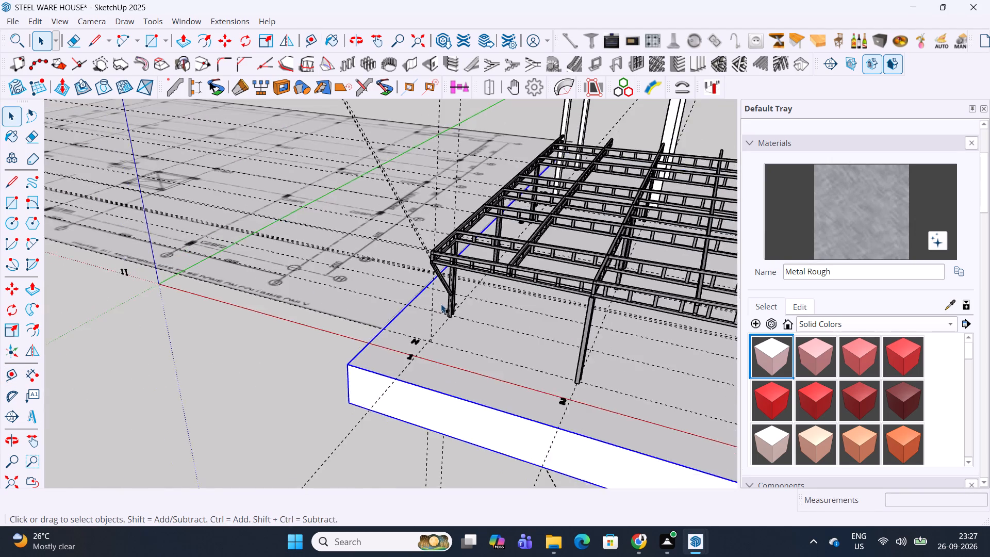
{"action": "scroll", "coordinate": [441, 304], "scroll_direction": "down", "scroll_amount": 5}
{"action": "middle_click_drag", "start_coordinate": [541, 286], "coordinate": [372, 332], "text": "shift"}
{"action": "middle_click_drag", "start_coordinate": [451, 358], "coordinate": [154, 297]}
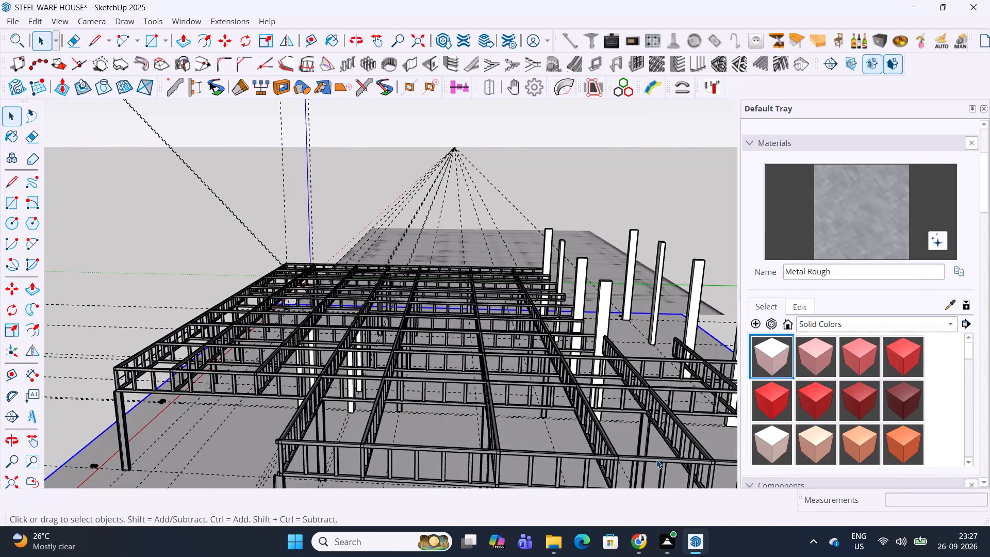
{"action": "key", "text": "ctrl+s"}
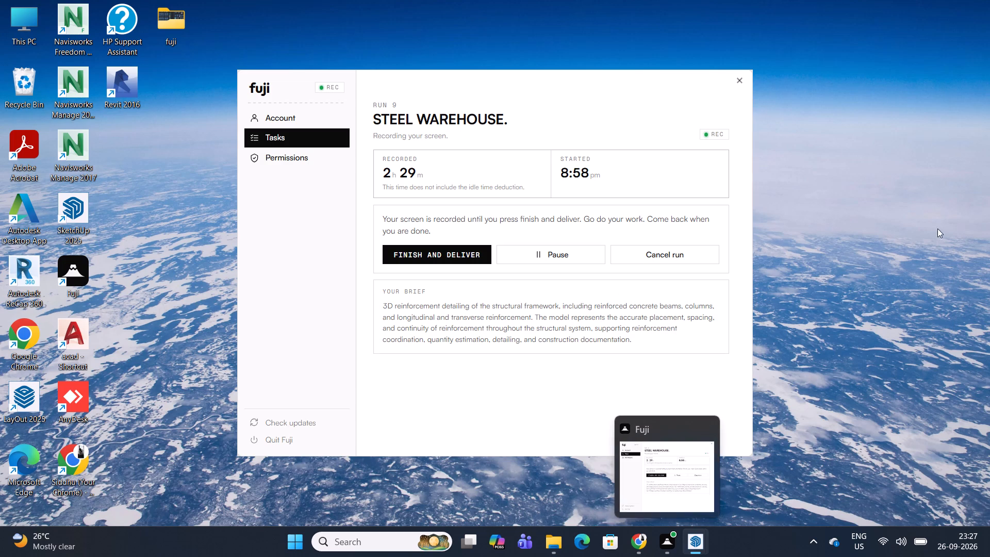
{"action": "key", "text": "ctrl+s"}
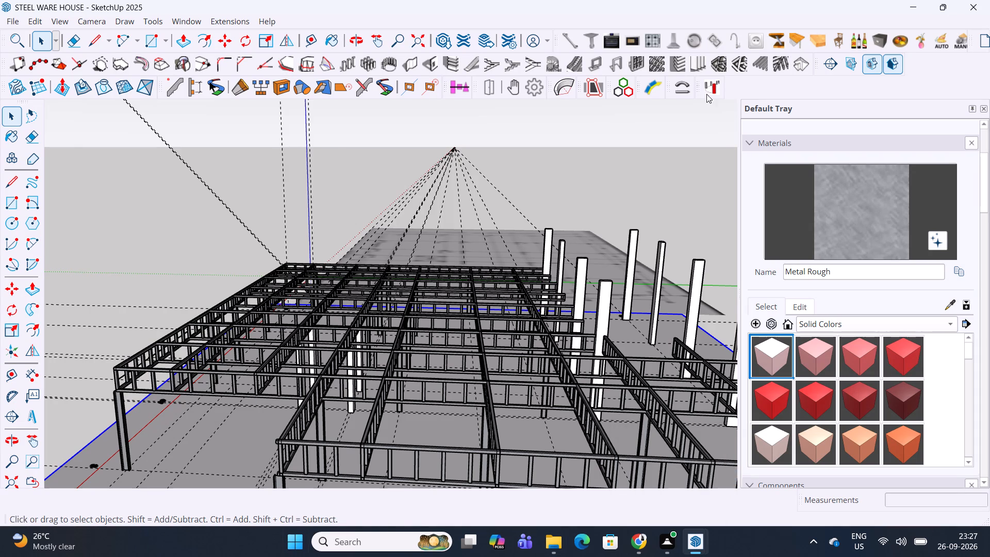
Examine the whole warehouse frame, closing in on the four white columns in the middle of the roof grid.
{"action": "scroll", "coordinate": [448, 249], "scroll_direction": "down", "scroll_amount": 2}
{"action": "middle_click_drag", "start_coordinate": [430, 283], "coordinate": [613, 321]}
{"action": "middle_click_drag", "start_coordinate": [621, 303], "coordinate": [338, 323], "text": "shift"}
{"action": "middle_click_drag", "start_coordinate": [397, 335], "coordinate": [468, 241]}
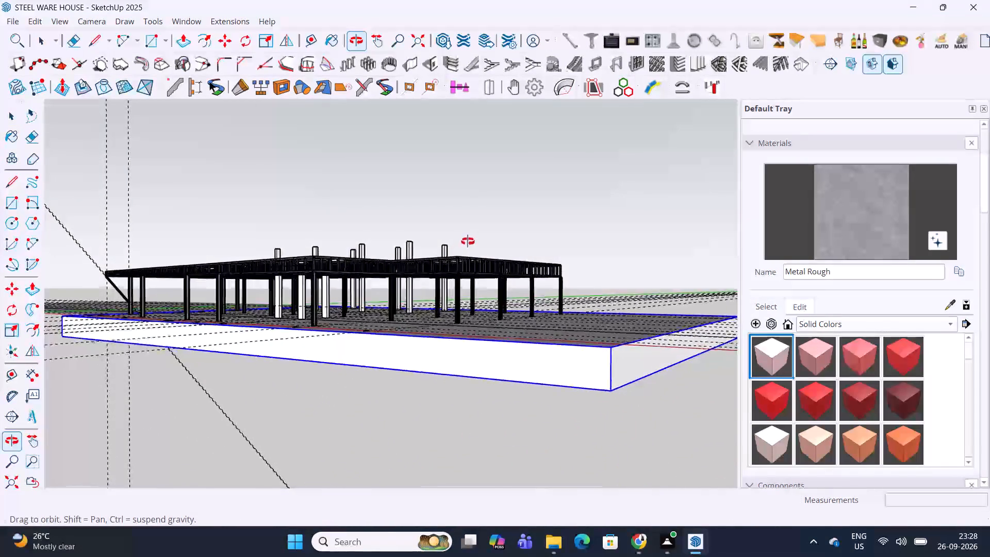
{"action": "middle_click_drag", "start_coordinate": [468, 241], "coordinate": [470, 359]}
{"action": "scroll", "coordinate": [319, 362], "scroll_direction": "up", "scroll_amount": 7}
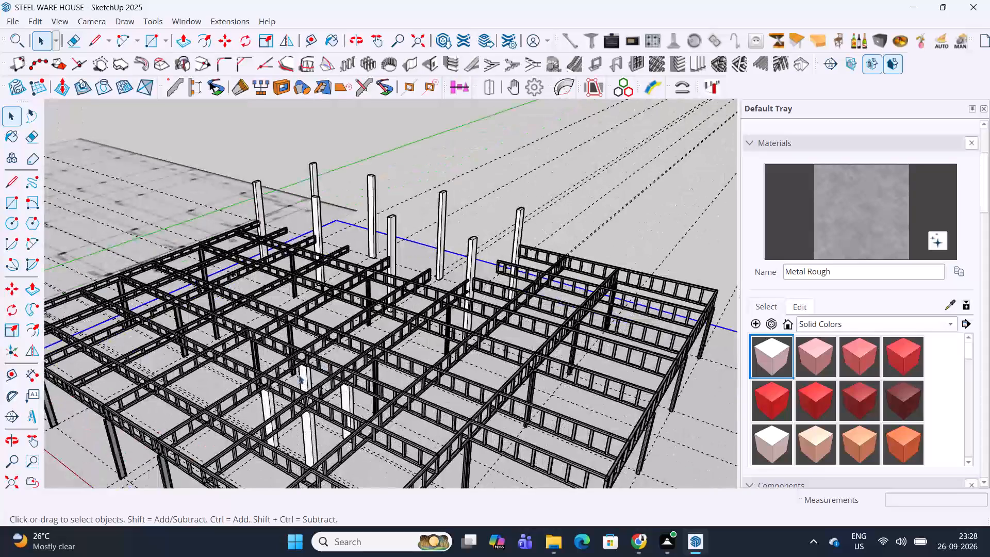
{"action": "scroll", "coordinate": [299, 375], "scroll_direction": "up", "scroll_amount": 3}
{"action": "middle_click_drag", "start_coordinate": [312, 364], "coordinate": [395, 382]}
{"action": "middle_click_drag", "start_coordinate": [477, 408], "coordinate": [417, 340]}
{"action": "scroll", "coordinate": [417, 339], "scroll_direction": "up", "scroll_amount": 2, "text": "shift"}
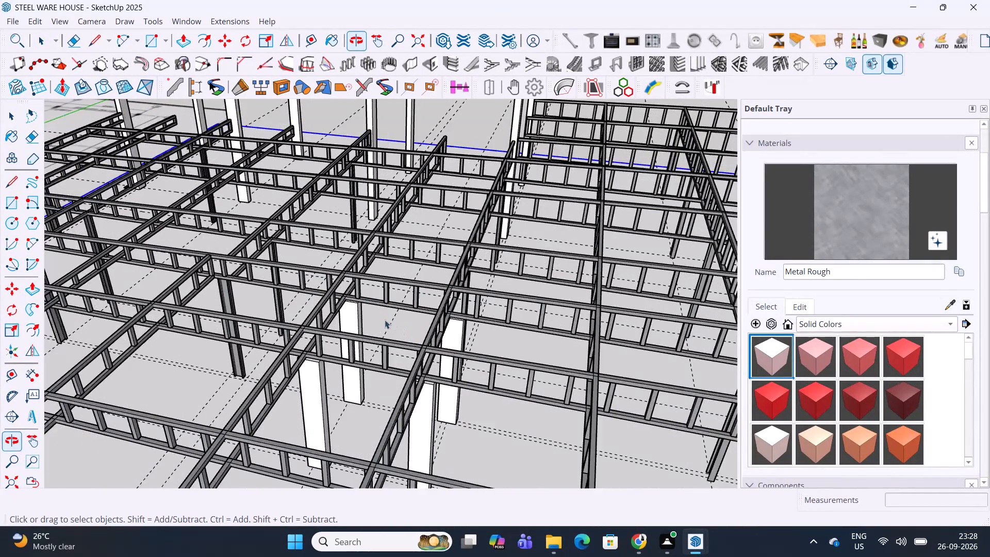
{"action": "scroll", "coordinate": [385, 320], "scroll_direction": "up", "scroll_amount": 4, "text": "shift"}
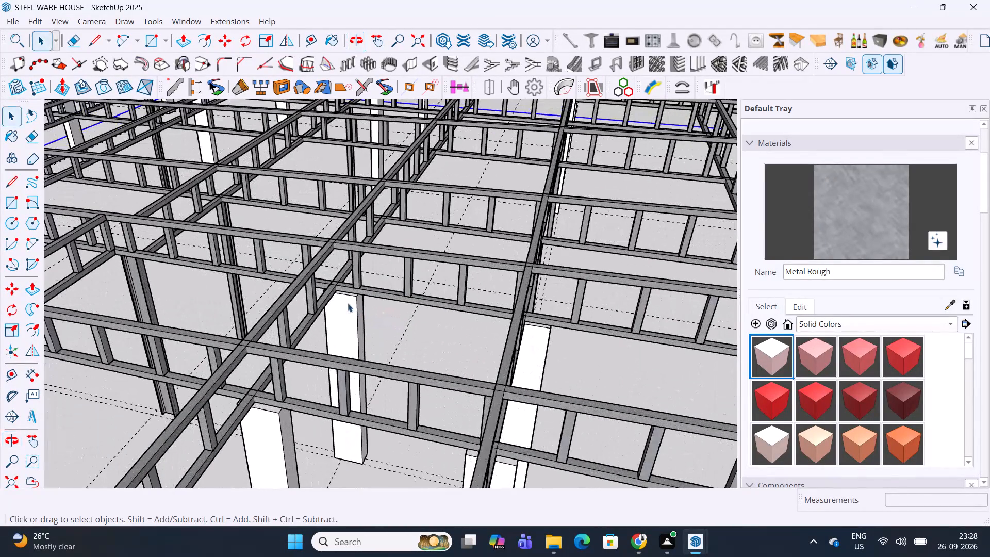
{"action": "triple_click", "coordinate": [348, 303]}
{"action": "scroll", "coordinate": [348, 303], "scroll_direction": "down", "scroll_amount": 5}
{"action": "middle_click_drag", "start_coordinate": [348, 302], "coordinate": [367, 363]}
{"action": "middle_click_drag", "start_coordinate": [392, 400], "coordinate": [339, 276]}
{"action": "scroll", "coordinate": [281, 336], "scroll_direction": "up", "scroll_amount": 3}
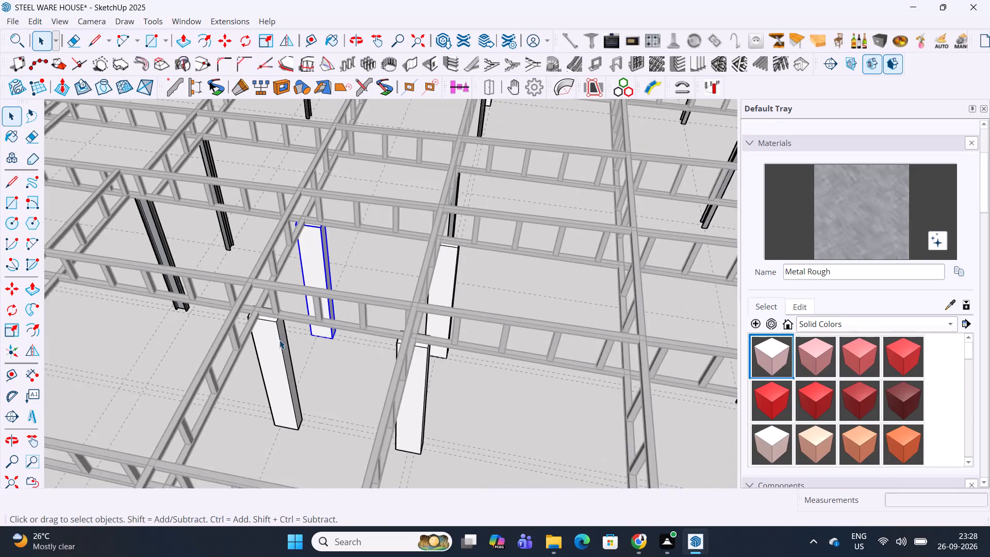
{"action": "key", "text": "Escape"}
Draw a rectangle of 230 mm by about 1834 mm on the floor between the bases of two middle white columns.
{"action": "scroll", "coordinate": [301, 420], "scroll_direction": "up", "scroll_amount": 5}
{"action": "middle_click_drag", "start_coordinate": [304, 433], "coordinate": [324, 443]}
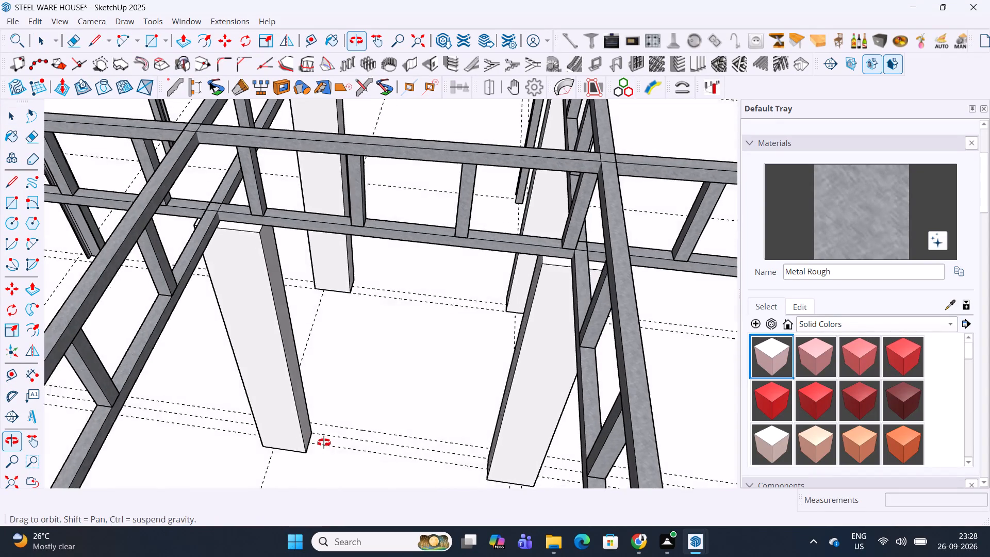
{"action": "middle_click_drag", "start_coordinate": [324, 443], "coordinate": [334, 446]}
{"action": "key", "text": "r"}
{"action": "left_click", "coordinate": [315, 453]}
{"action": "scroll", "coordinate": [468, 455], "scroll_direction": "up", "scroll_amount": 4}
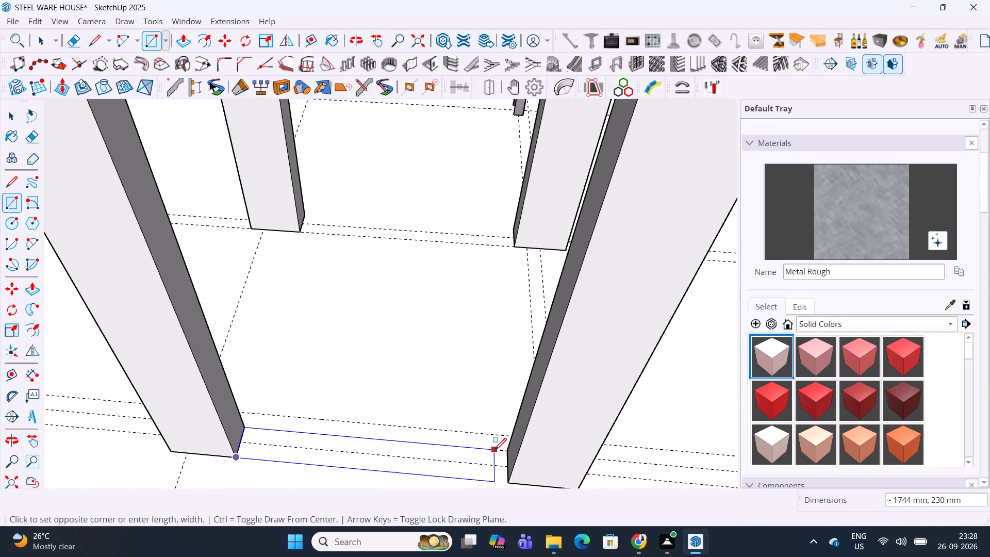
{"action": "scroll", "coordinate": [506, 451], "scroll_direction": "up", "scroll_amount": 5}
{"action": "middle_click_drag", "start_coordinate": [506, 451], "coordinate": [537, 354]}
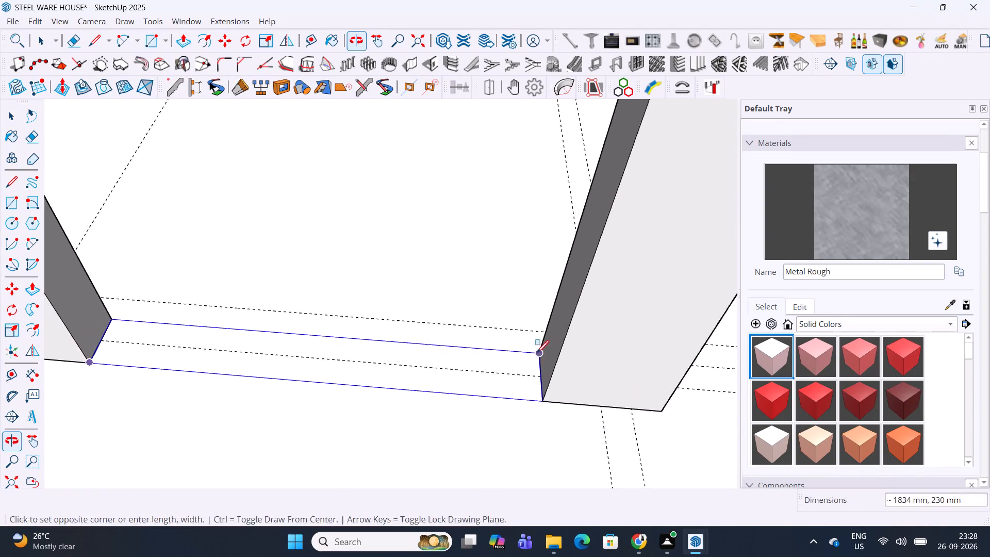
{"action": "middle_click_drag", "start_coordinate": [539, 357], "coordinate": [570, 425]}
{"action": "left_click", "coordinate": [545, 337]}
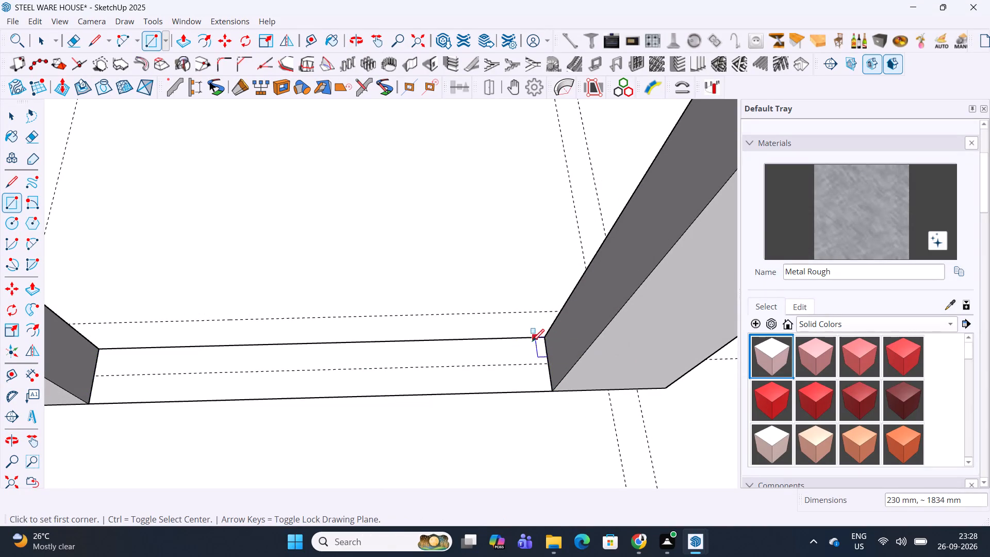
Extrude the rectangle between the white columns upward about 4.8 m into a wall rising above the roof trusses.
{"action": "key", "text": "o"}
{"action": "key", "text": "p"}
{"action": "left_click", "coordinate": [488, 368]}
{"action": "scroll", "coordinate": [536, 289], "scroll_direction": "down", "scroll_amount": 19}
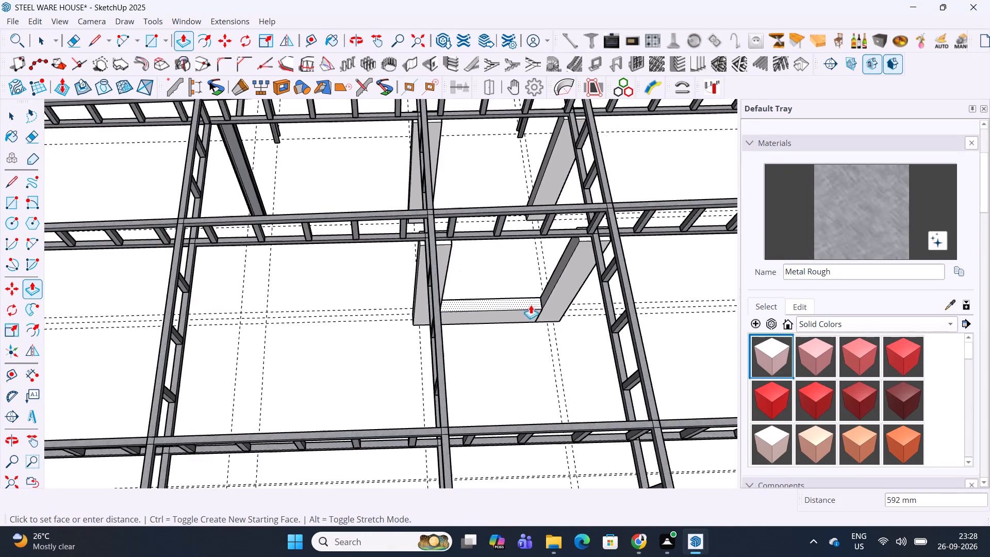
{"action": "middle_click_drag", "start_coordinate": [579, 279], "coordinate": [488, 369]}
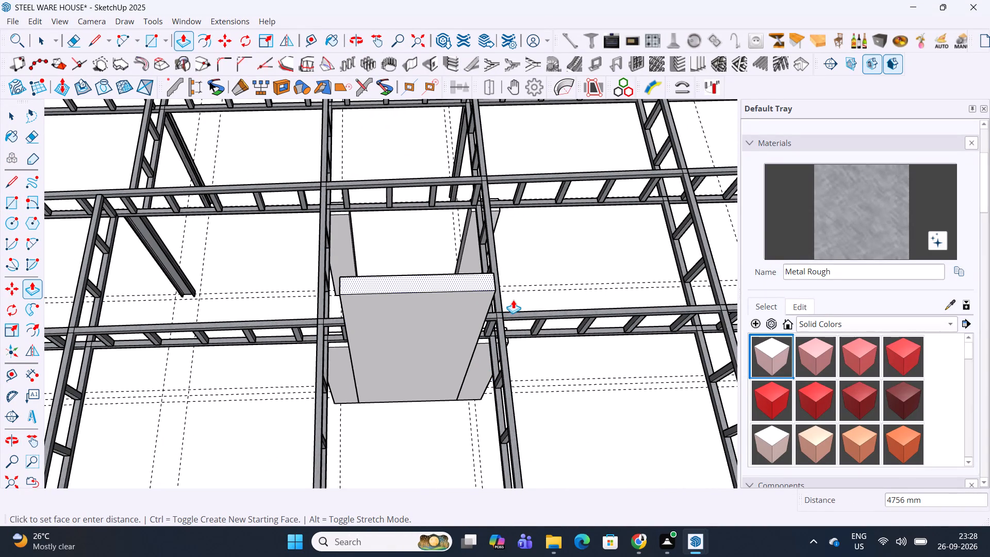
{"action": "scroll", "coordinate": [527, 315], "scroll_direction": "up", "scroll_amount": 3}
{"action": "left_click", "coordinate": [527, 315]}
Select all the geometry of the new wall between the white columns and make it a group.
{"action": "middle_click_drag", "start_coordinate": [385, 331], "coordinate": [694, 280]}
{"action": "middle_click_drag", "start_coordinate": [455, 290], "coordinate": [513, 271], "text": "shift"}
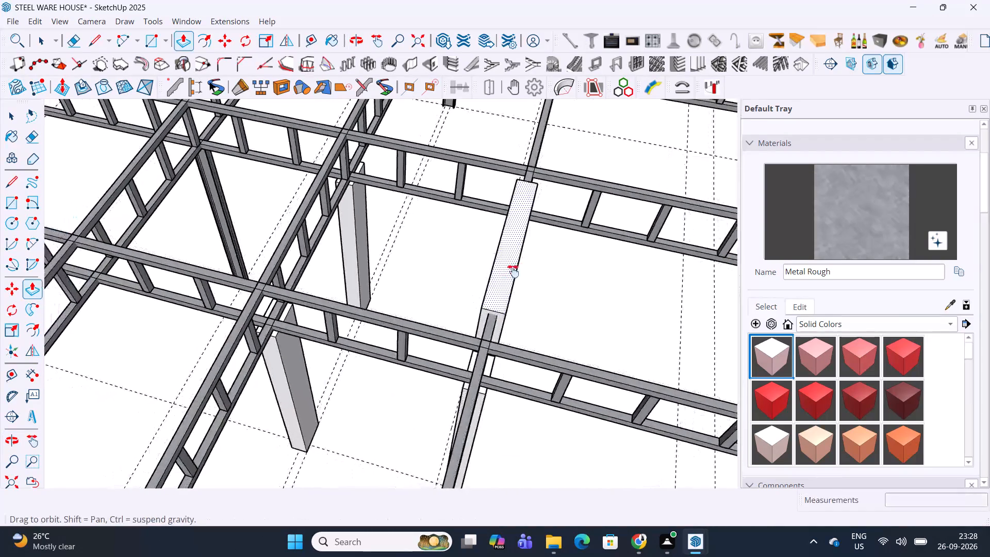
{"action": "middle_click_drag", "start_coordinate": [513, 271], "coordinate": [519, 270], "text": "shift"}
{"action": "key", "text": "space"}
{"action": "triple_click", "coordinate": [519, 270]}
{"action": "left_click", "coordinate": [519, 270]}
{"action": "right_click", "coordinate": [519, 270]}
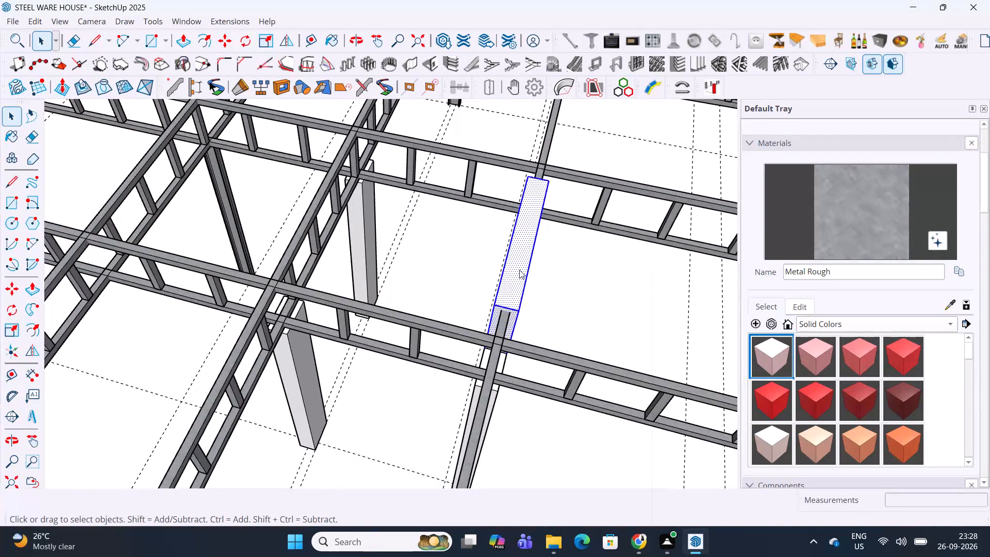
{"action": "left_click", "coordinate": [561, 394]}
Copy the grouped wall 2230 mm across, placing it between the opposite pair of middle white columns.
{"action": "middle_click_drag", "start_coordinate": [566, 367], "coordinate": [641, 277], "text": "shift"}
{"action": "middle_click_drag", "start_coordinate": [536, 306], "coordinate": [625, 325]}
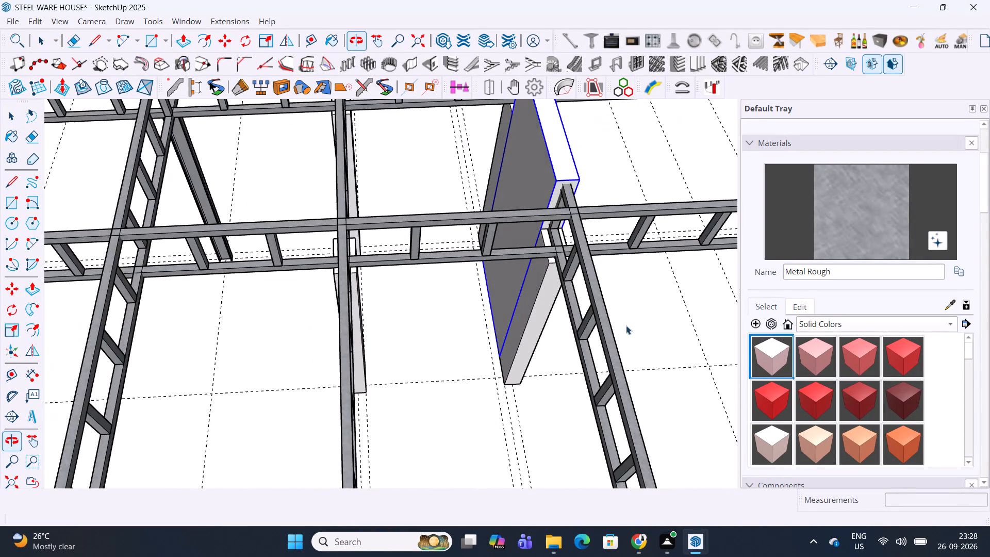
{"action": "scroll", "coordinate": [531, 351], "scroll_direction": "up", "scroll_amount": 2}
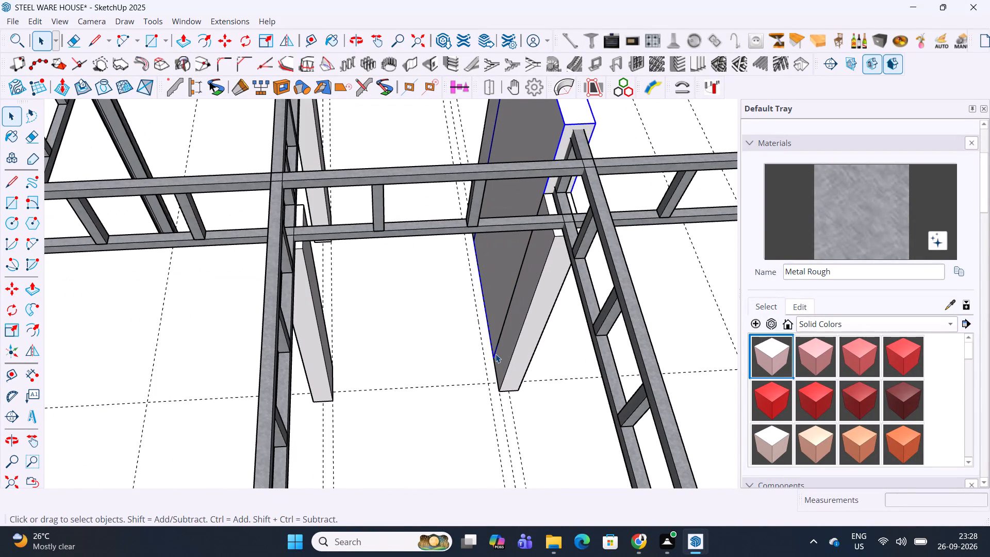
{"action": "key", "text": "m"}
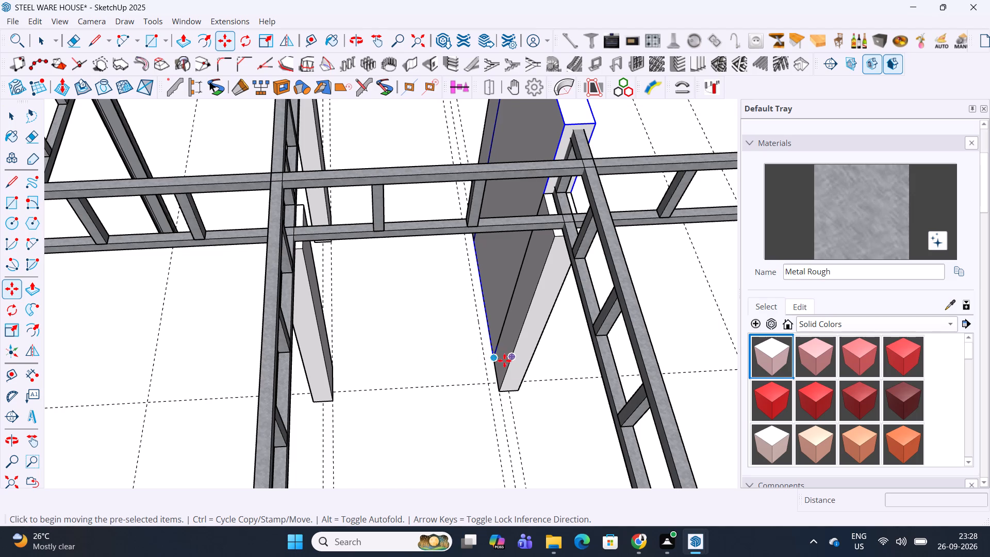
{"action": "middle_click_drag", "start_coordinate": [514, 359], "coordinate": [285, 318]}
{"action": "left_click", "coordinate": [459, 450]}
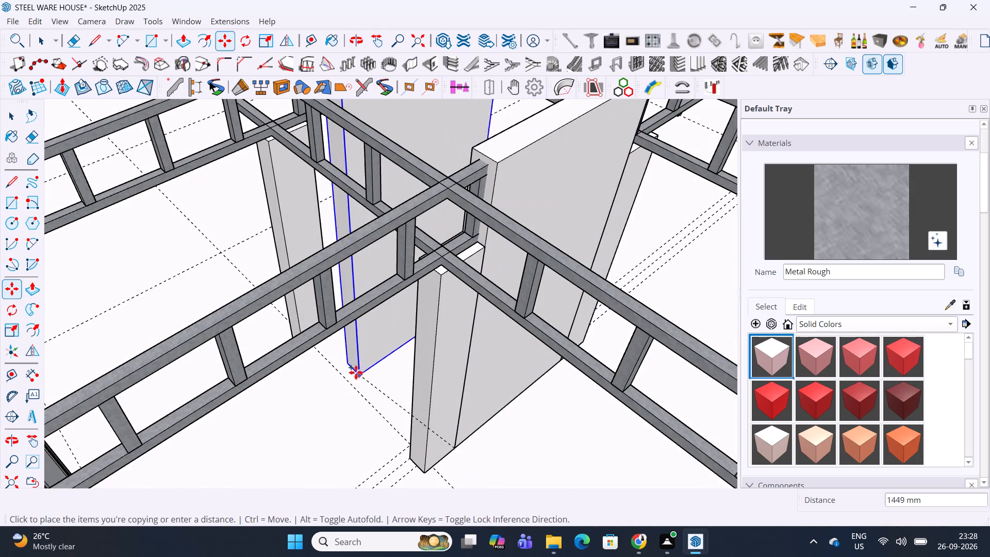
{"action": "middle_click_drag", "start_coordinate": [346, 366], "coordinate": [331, 338]}
{"action": "scroll", "coordinate": [346, 362], "scroll_direction": "up", "scroll_amount": 1}
{"action": "left_click", "coordinate": [337, 342]}
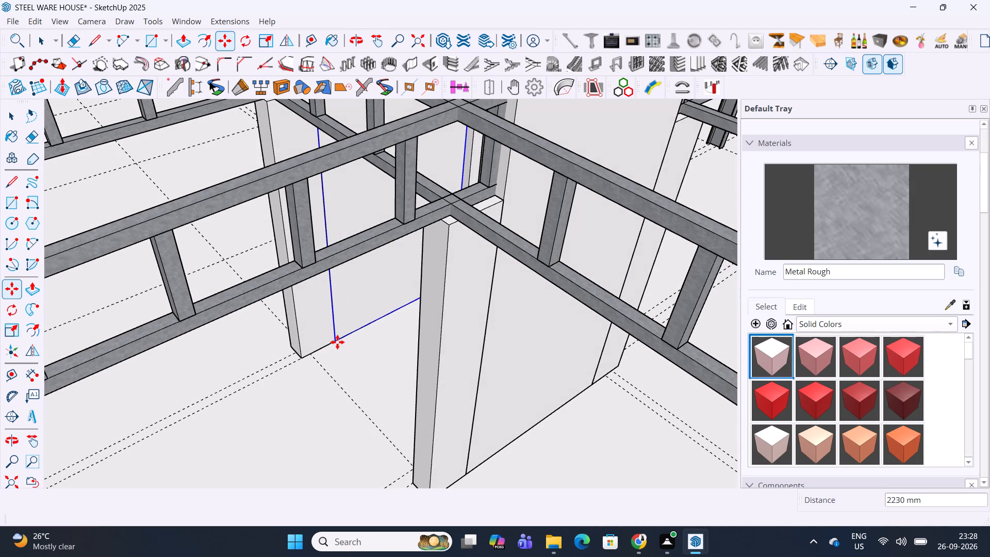
Copy the second wall about 452 mm to the column's base corner and rotate the copy 90 degrees to span the open side.
{"action": "scroll", "coordinate": [337, 342], "scroll_direction": "down", "scroll_amount": 4}
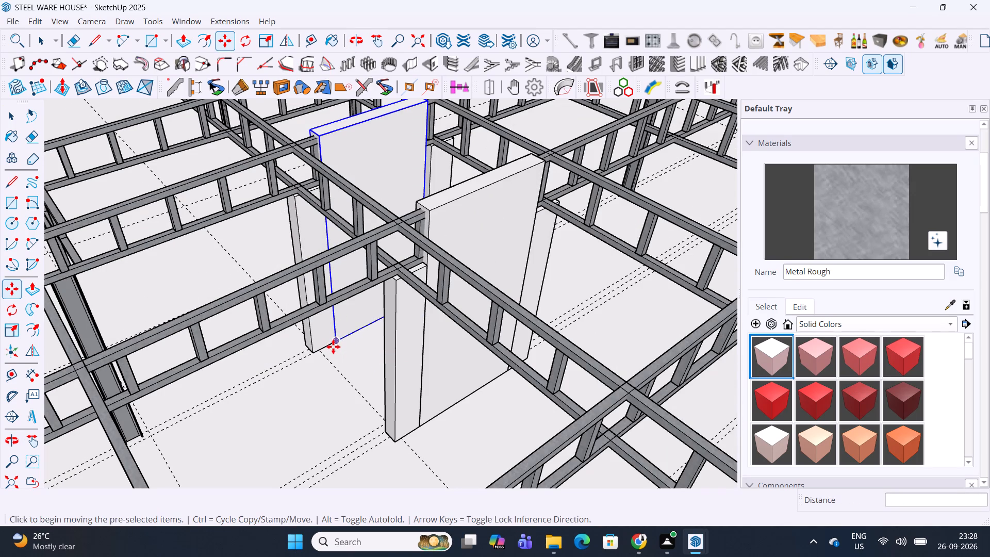
{"action": "left_click", "coordinate": [338, 342]}
{"action": "left_click", "coordinate": [315, 354]}
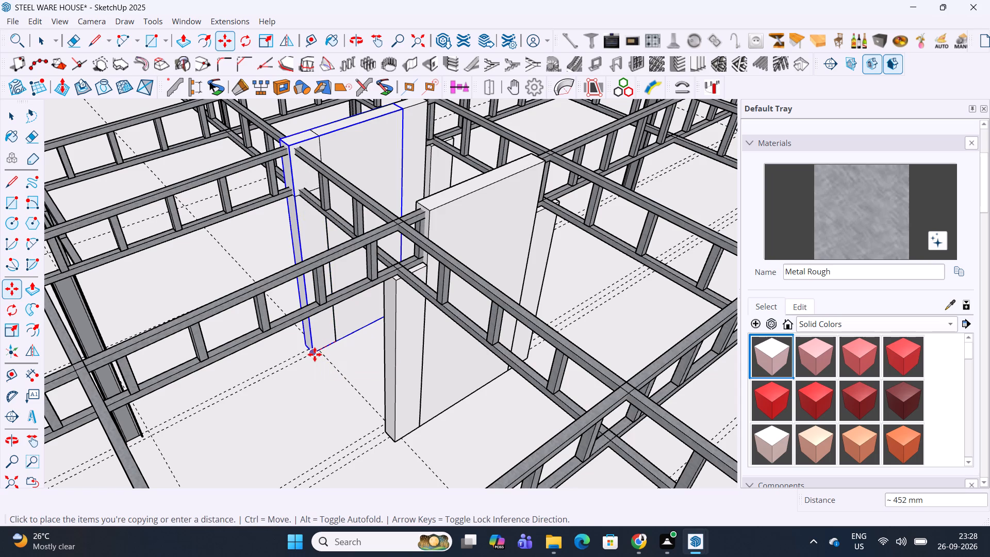
{"action": "scroll", "coordinate": [315, 354], "scroll_direction": "up", "scroll_amount": 7}
{"action": "key", "text": "q"}
{"action": "left_click", "coordinate": [315, 354]}
{"action": "left_click", "coordinate": [357, 336]}
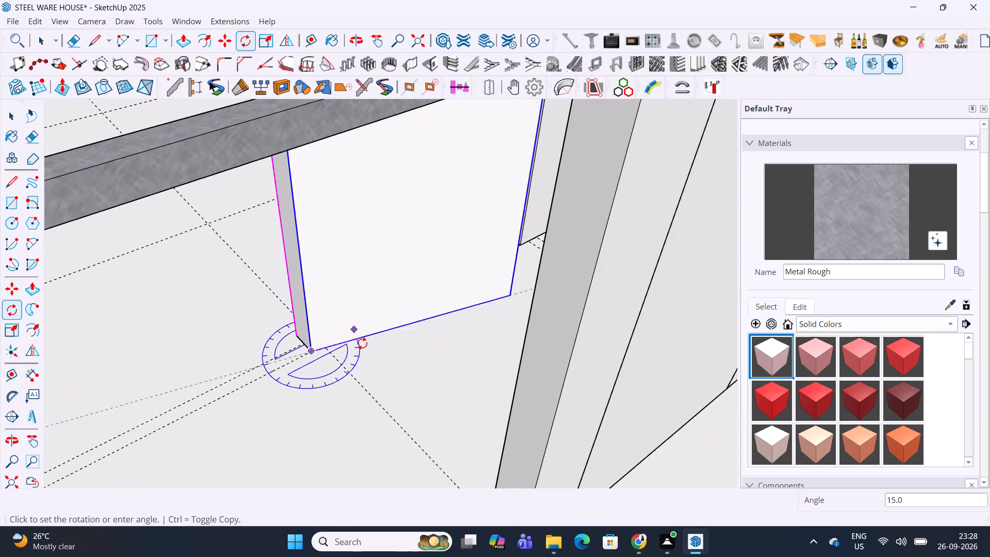
{"action": "left_click", "coordinate": [350, 392]}
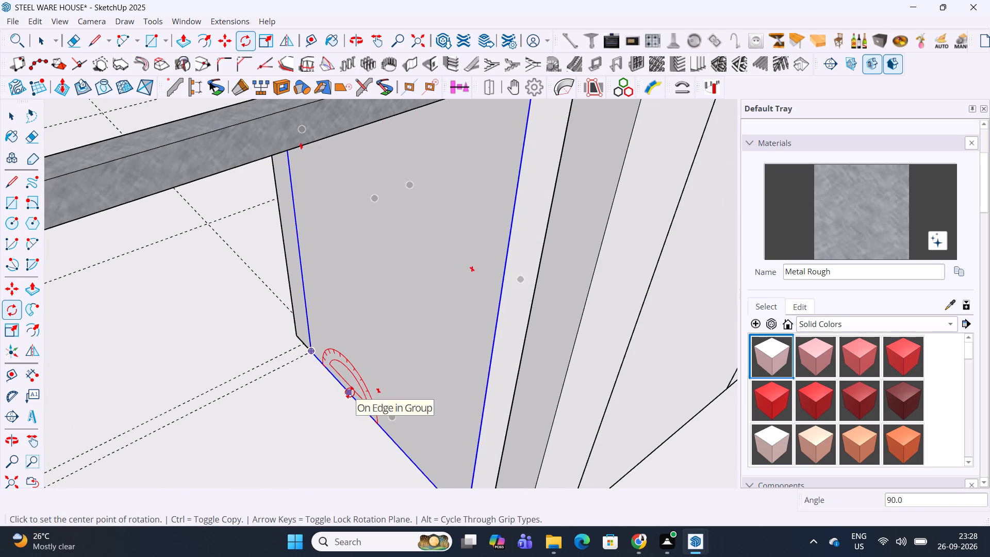
Extend the end face of the rotated wall about 166 mm so that it reaches the neighbouring column.
{"action": "scroll", "coordinate": [350, 392], "scroll_direction": "down", "scroll_amount": 7}
{"action": "middle_click_drag", "start_coordinate": [355, 308], "coordinate": [399, 363]}
{"action": "key", "text": "space"}
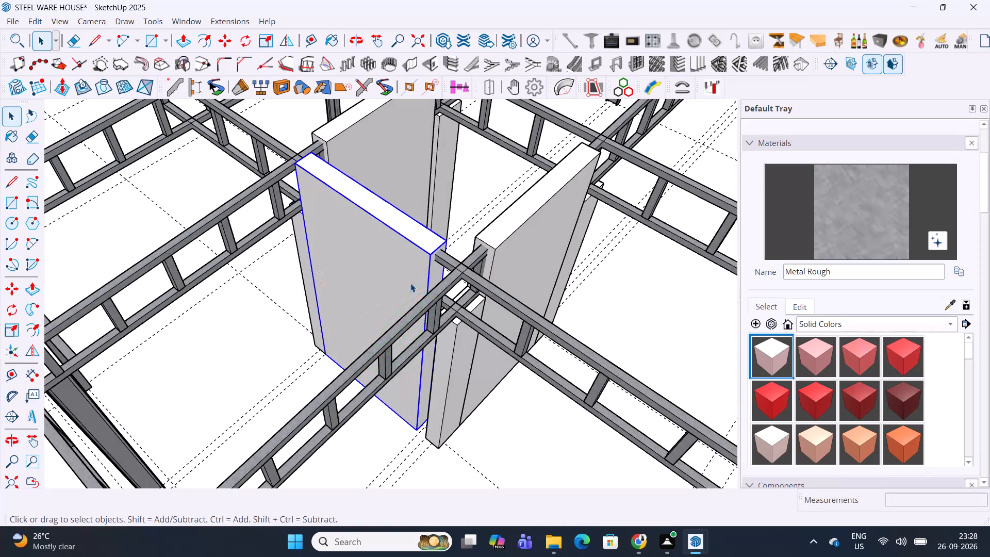
{"action": "double_click", "coordinate": [415, 276]}
{"action": "key", "text": "p"}
{"action": "left_click", "coordinate": [438, 274]}
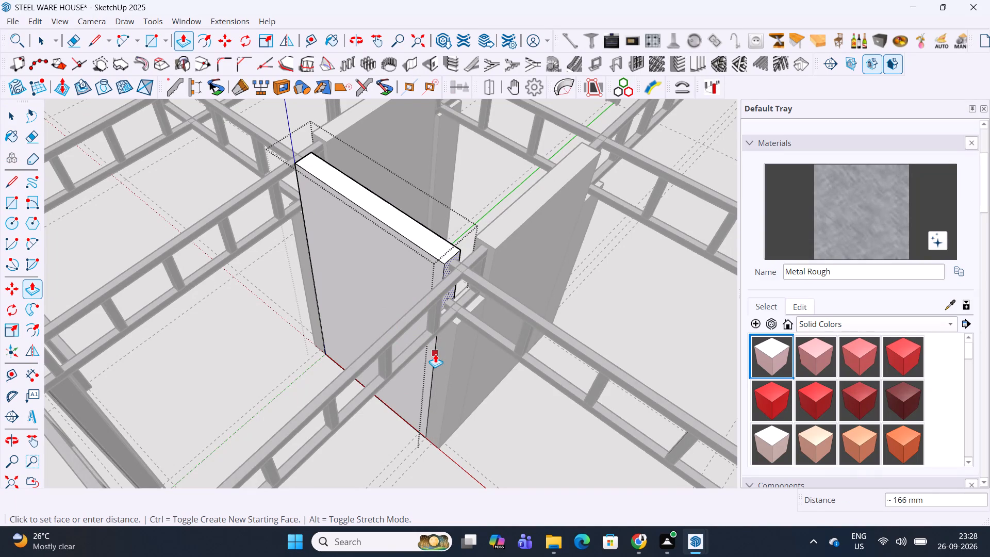
{"action": "left_click", "coordinate": [435, 354]}
{"action": "middle_click_drag", "start_coordinate": [474, 332], "coordinate": [459, 321]}
{"action": "key", "text": "space"}
{"action": "key", "text": "Escape"}
Copy the extended cross wall to the opposite open side, snapping its bottom corner at the far column base.
{"action": "left_click", "coordinate": [378, 259]}
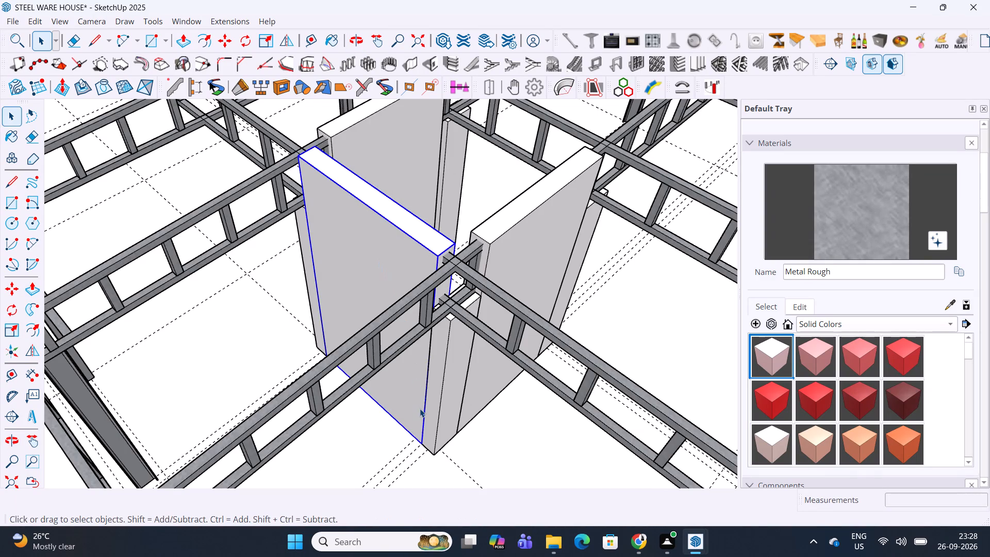
{"action": "key", "text": "m"}
{"action": "left_click", "coordinate": [423, 445]}
{"action": "middle_click_drag", "start_coordinate": [572, 354], "coordinate": [272, 339]}
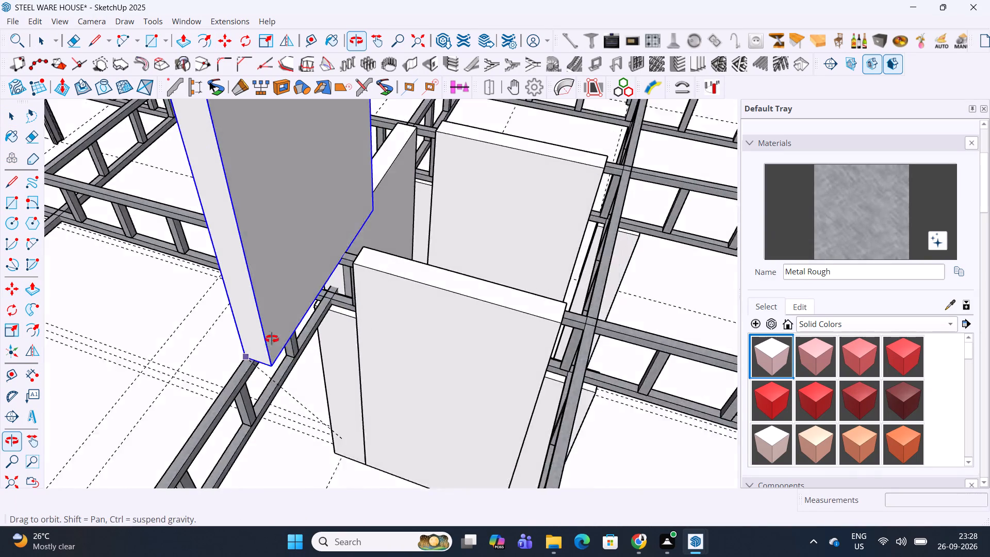
{"action": "middle_click_drag", "start_coordinate": [272, 339], "coordinate": [258, 335]}
{"action": "middle_click_drag", "start_coordinate": [571, 388], "coordinate": [381, 269]}
{"action": "scroll", "coordinate": [440, 355], "scroll_direction": "up", "scroll_amount": 3}
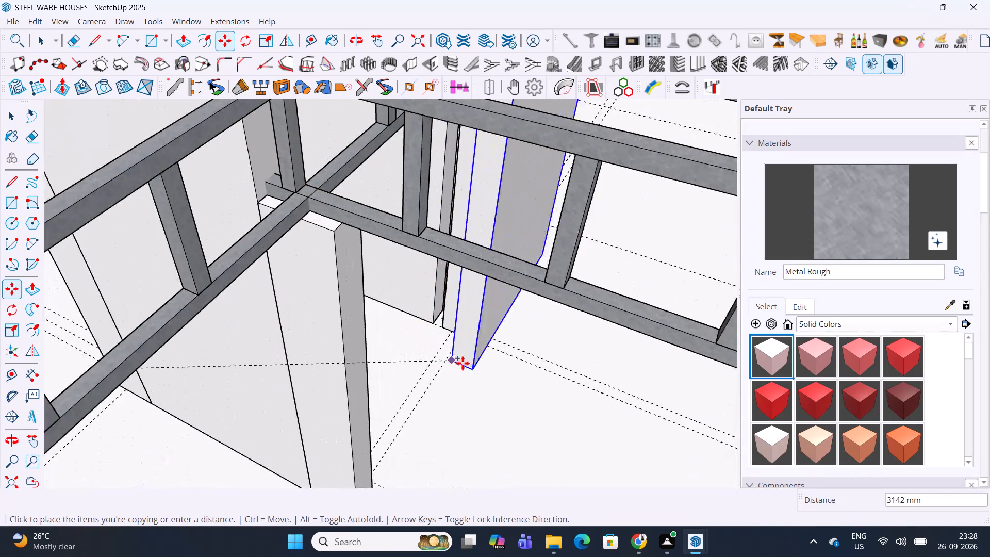
{"action": "scroll", "coordinate": [463, 363], "scroll_direction": "up", "scroll_amount": 1}
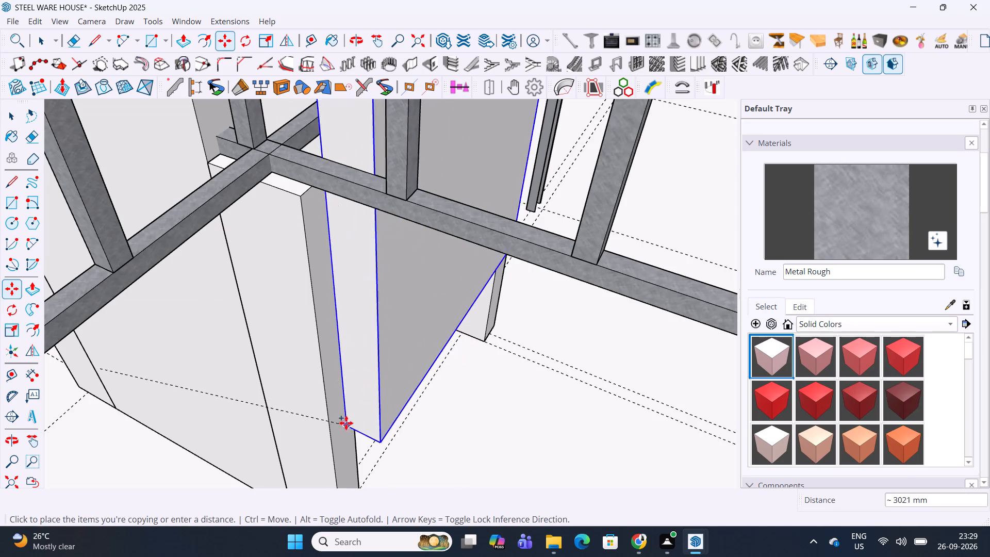
{"action": "middle_click_drag", "start_coordinate": [349, 420], "coordinate": [441, 289]}
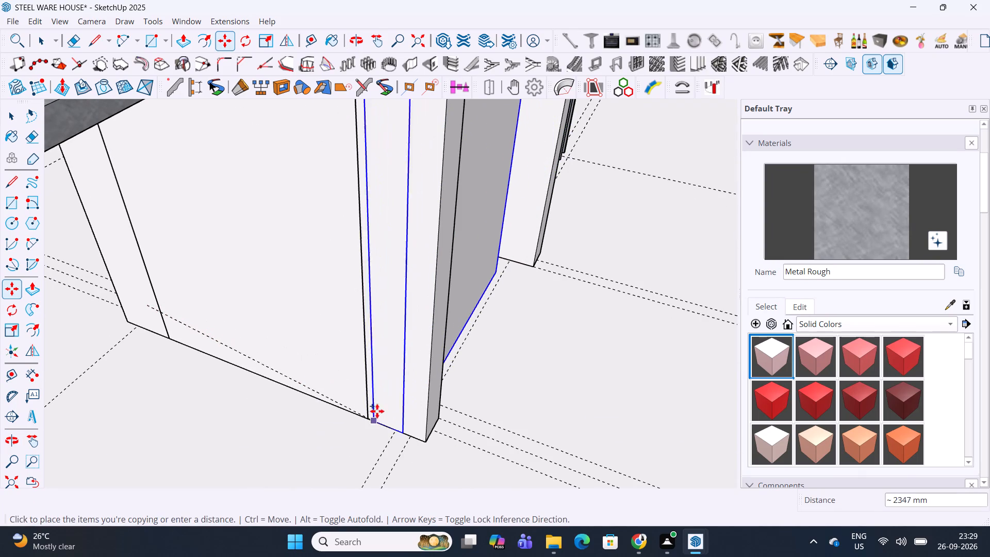
{"action": "left_click", "coordinate": [381, 394]}
Push/Pull the end face of the wall adjoining the new cross wall to extend it at their shared corner.
{"action": "scroll", "coordinate": [420, 386], "scroll_direction": "down", "scroll_amount": 5}
{"action": "middle_click_drag", "start_coordinate": [514, 339], "coordinate": [289, 438]}
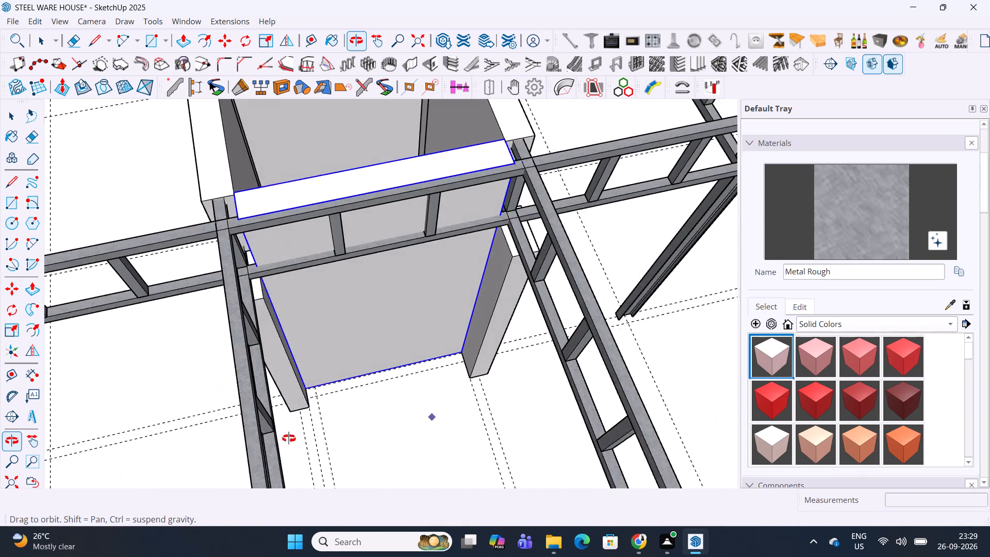
{"action": "middle_click_drag", "start_coordinate": [289, 438], "coordinate": [287, 439]}
{"action": "middle_click_drag", "start_coordinate": [522, 313], "coordinate": [458, 404], "text": "shift"}
{"action": "key", "text": "space"}
{"action": "triple_click", "coordinate": [415, 313]}
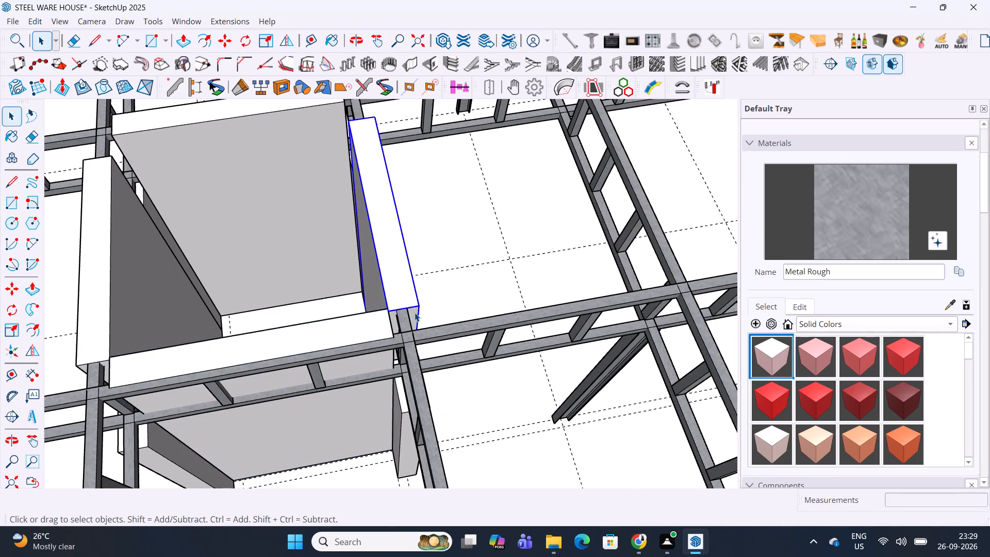
{"action": "left_click", "coordinate": [415, 313]}
{"action": "key", "text": "p"}
{"action": "left_click", "coordinate": [416, 316]}
{"action": "middle_click_drag", "start_coordinate": [417, 307], "coordinate": [257, 218]}
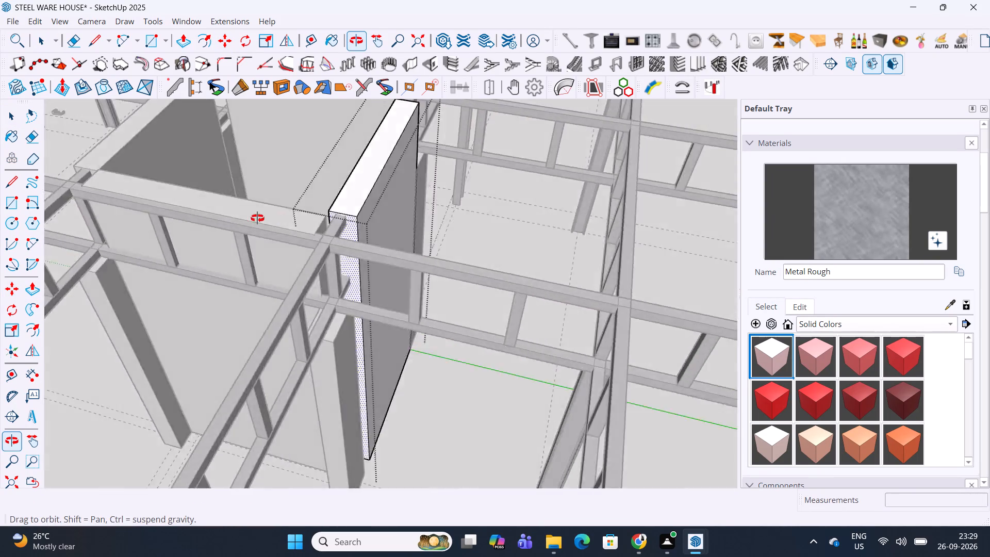
{"action": "middle_click_drag", "start_coordinate": [257, 218], "coordinate": [193, 202]}
{"action": "left_click", "coordinate": [316, 325]}
Examine the corners of the four-wall enclosure from several angles and leave the wall group.
{"action": "middle_click_drag", "start_coordinate": [315, 259], "coordinate": [395, 293]}
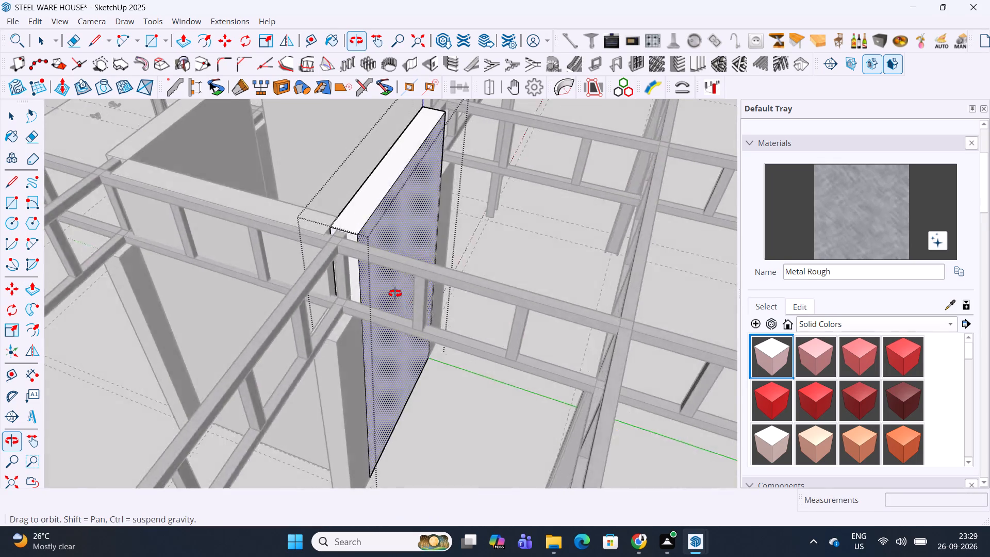
{"action": "middle_click_drag", "start_coordinate": [395, 293], "coordinate": [523, 347]}
{"action": "middle_click_drag", "start_coordinate": [425, 348], "coordinate": [522, 306], "text": "shift"}
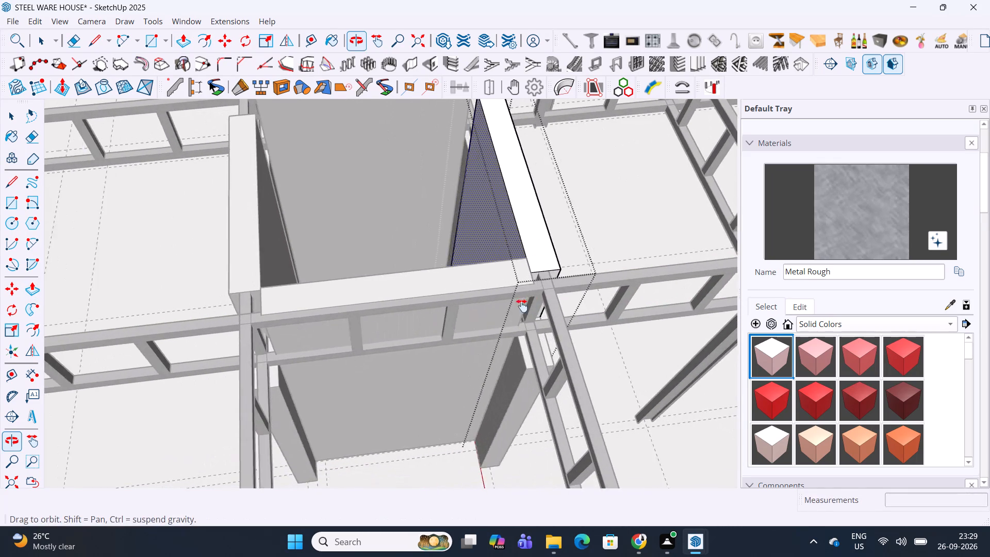
{"action": "middle_click_drag", "start_coordinate": [522, 306], "coordinate": [528, 303], "text": "shift"}
{"action": "middle_click_drag", "start_coordinate": [462, 341], "coordinate": [445, 294]}
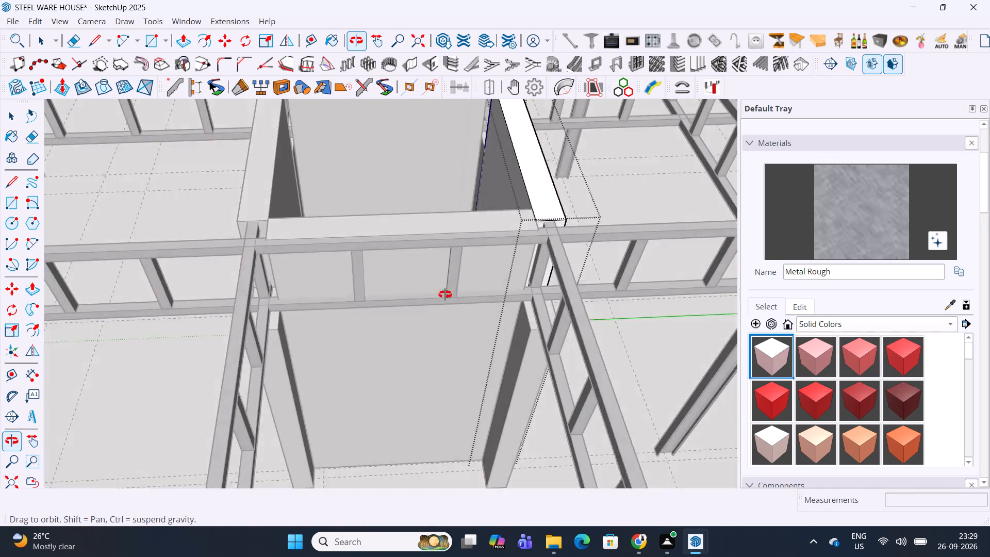
{"action": "middle_click_drag", "start_coordinate": [445, 294], "coordinate": [56, 412]}
{"action": "middle_click_drag", "start_coordinate": [261, 305], "coordinate": [327, 402]}
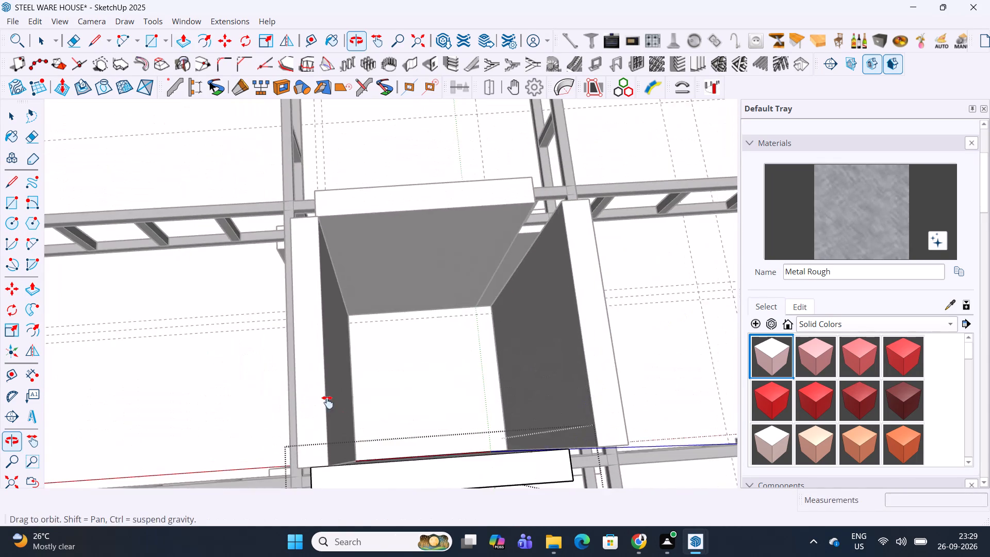
{"action": "middle_click_drag", "start_coordinate": [327, 402], "coordinate": [328, 403]}
{"action": "middle_click_drag", "start_coordinate": [384, 378], "coordinate": [307, 355]}
{"action": "key", "text": "space"}
{"action": "key", "text": "Escape"}
Move the cross wall about 222 mm outward, aligning its bottom corner with the column base endpoint.
{"action": "left_click", "coordinate": [334, 305]}
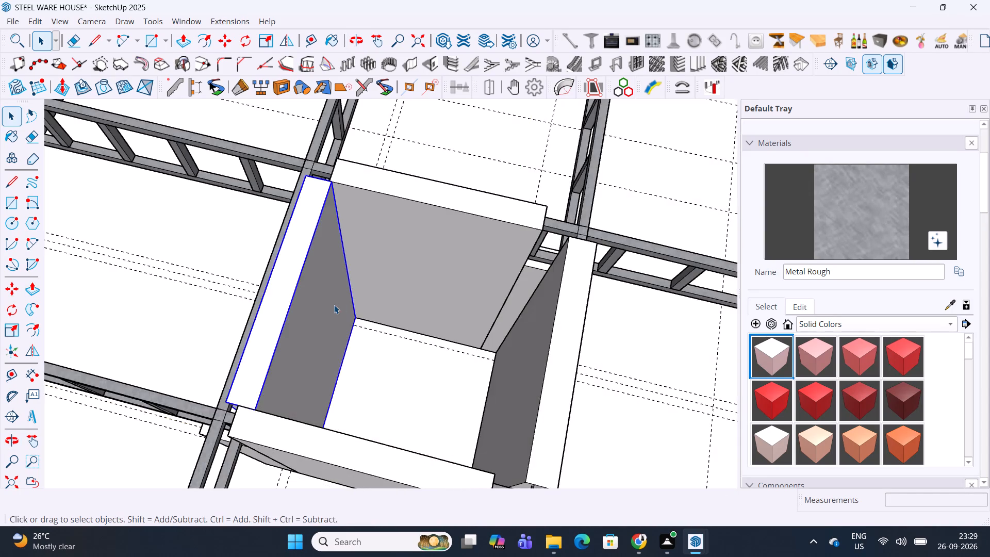
{"action": "scroll", "coordinate": [339, 311], "scroll_direction": "up", "scroll_amount": 3}
{"action": "key", "text": "m"}
{"action": "scroll", "coordinate": [360, 328], "scroll_direction": "up", "scroll_amount": 1}
{"action": "left_click", "coordinate": [360, 321]}
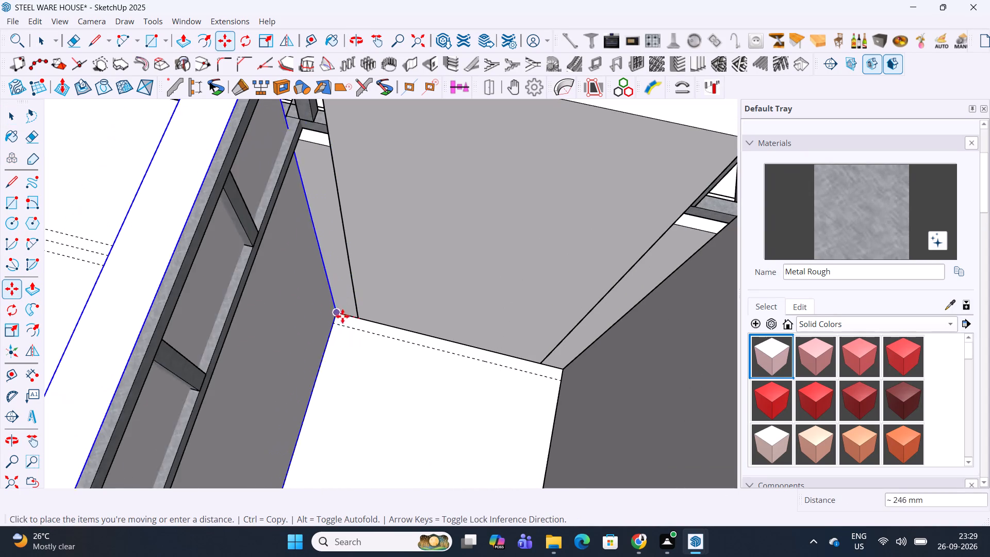
{"action": "left_click", "coordinate": [357, 318]}
{"action": "scroll", "coordinate": [414, 319], "scroll_direction": "down", "scroll_amount": 7}
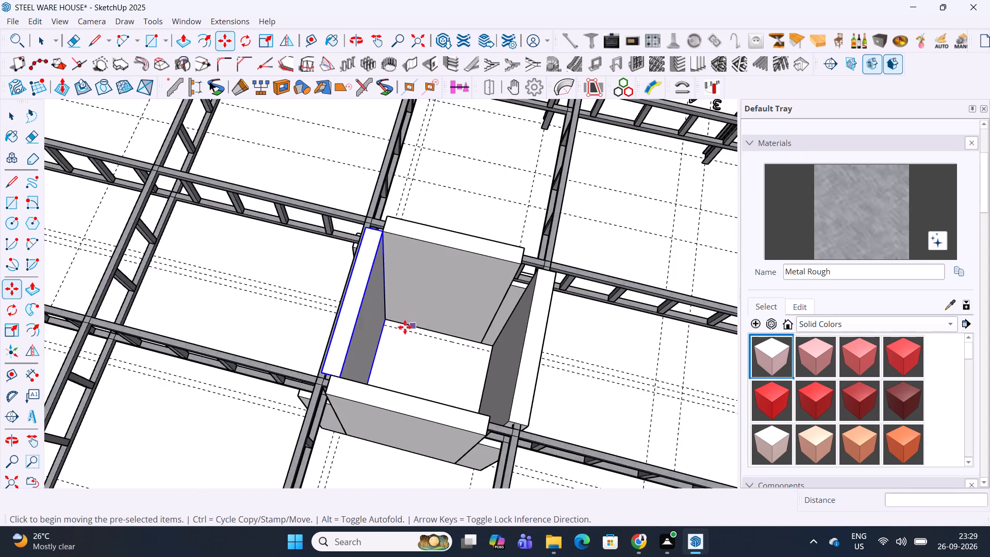
{"action": "middle_click_drag", "start_coordinate": [389, 327], "coordinate": [589, 292]}
{"action": "scroll", "coordinate": [414, 301], "scroll_direction": "up", "scroll_amount": 3}
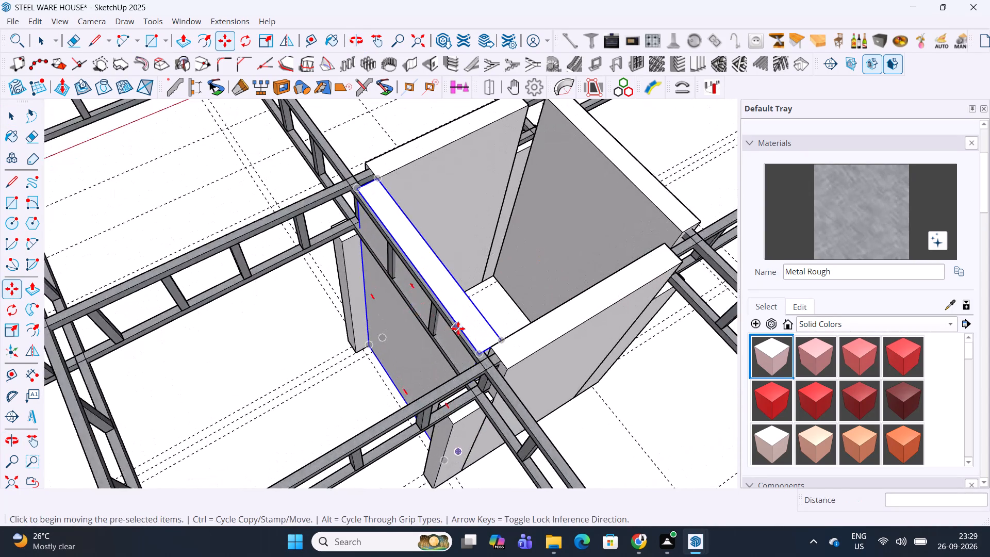
{"action": "middle_click_drag", "start_coordinate": [458, 329], "coordinate": [434, 232]}
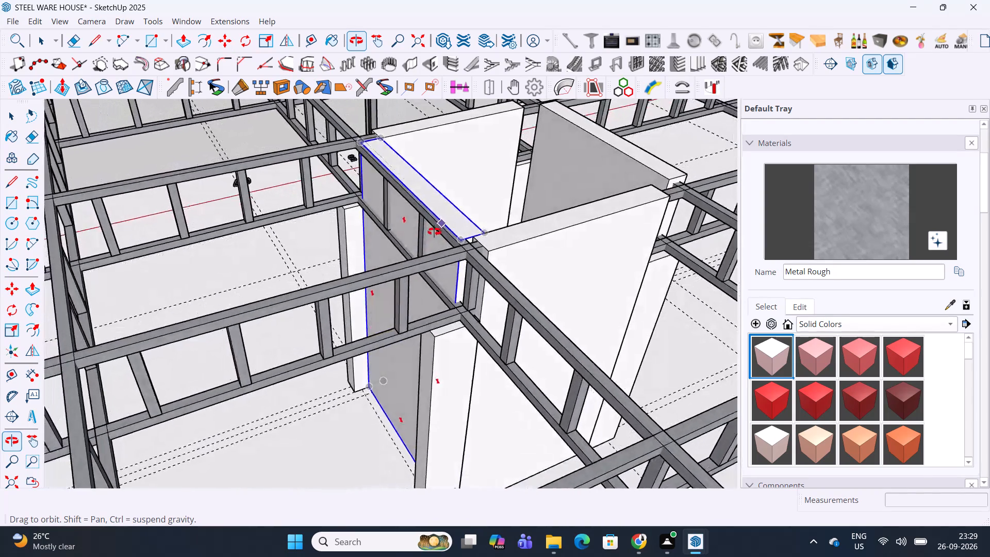
{"action": "middle_click_drag", "start_coordinate": [434, 232], "coordinate": [601, 328]}
{"action": "scroll", "coordinate": [398, 392], "scroll_direction": "up", "scroll_amount": 8}
{"action": "left_click", "coordinate": [345, 334]}
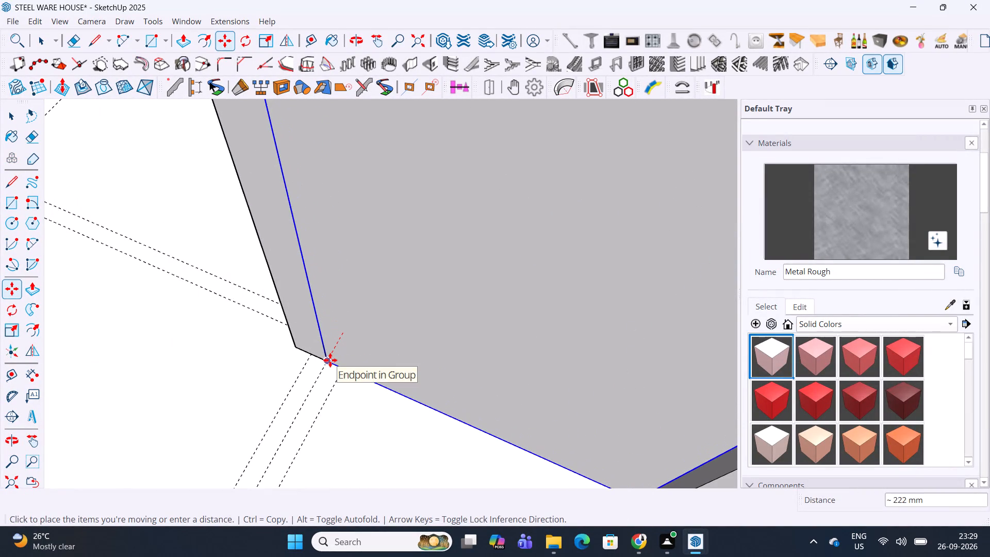
{"action": "left_click", "coordinate": [330, 360]}
Extrude the top of the white column beside the moved wall about 937 mm upward, level with the wall tops.
{"action": "scroll", "coordinate": [330, 361], "scroll_direction": "down", "scroll_amount": 7}
{"action": "middle_click_drag", "start_coordinate": [407, 337], "coordinate": [64, 331]}
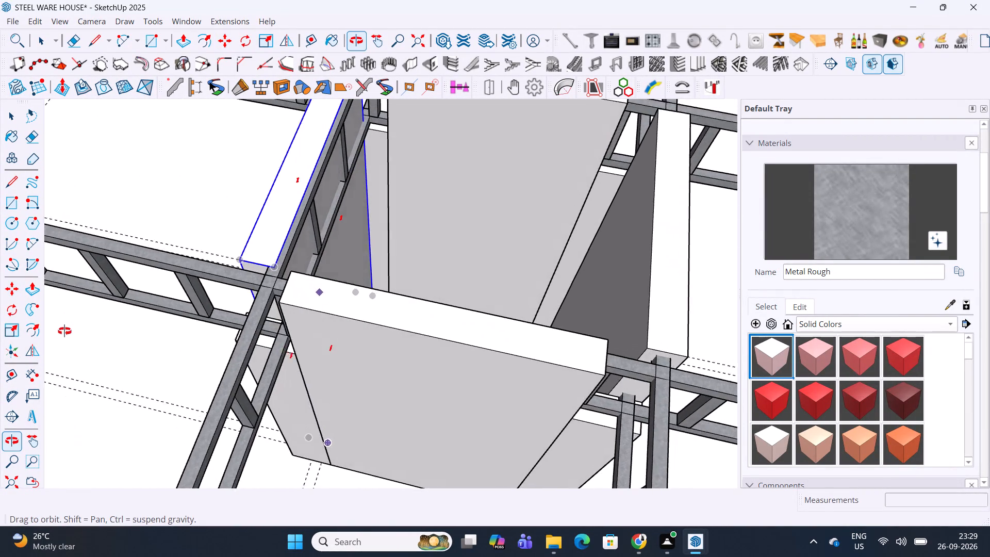
{"action": "middle_click_drag", "start_coordinate": [64, 331], "coordinate": [216, 296]}
{"action": "key", "text": "space"}
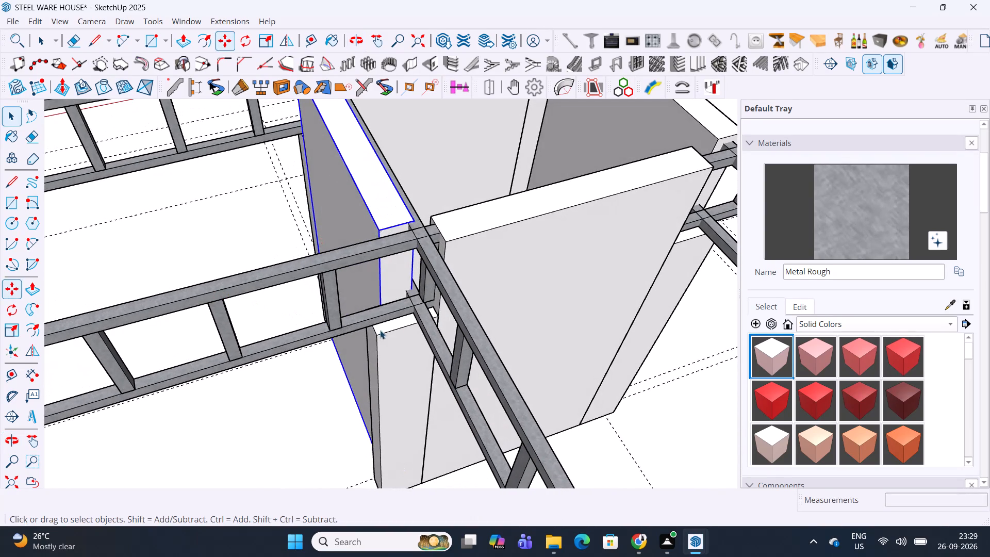
{"action": "triple_click", "coordinate": [402, 331]}
{"action": "left_click", "coordinate": [402, 331]}
{"action": "key", "text": "p"}
{"action": "left_click", "coordinate": [400, 324]}
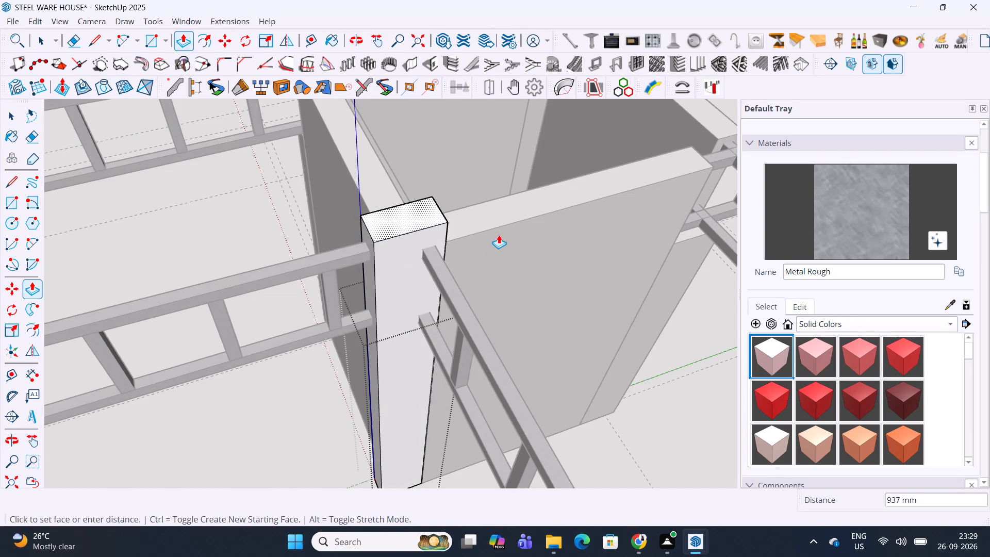
{"action": "left_click", "coordinate": [501, 228]}
{"action": "key", "text": "space"}
{"action": "key", "text": "Escape"}
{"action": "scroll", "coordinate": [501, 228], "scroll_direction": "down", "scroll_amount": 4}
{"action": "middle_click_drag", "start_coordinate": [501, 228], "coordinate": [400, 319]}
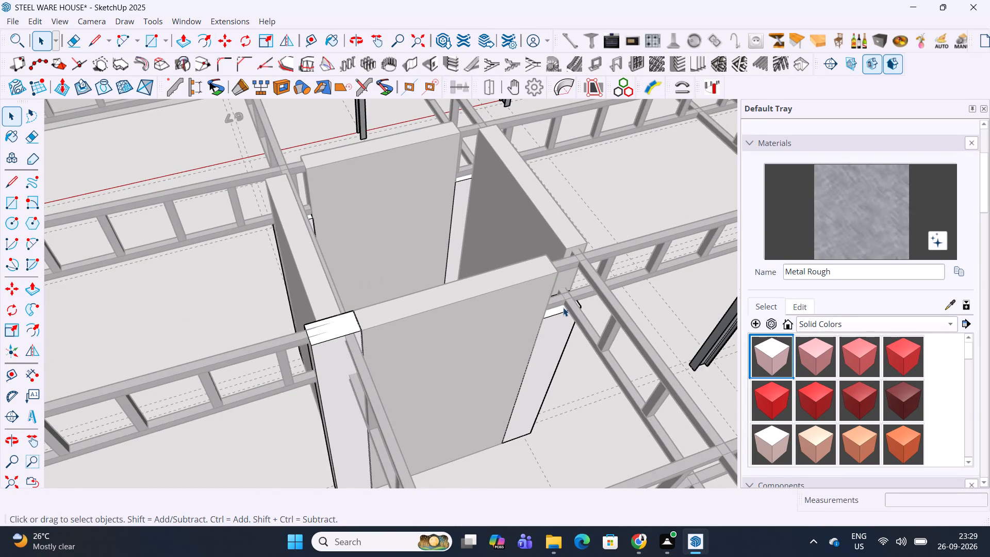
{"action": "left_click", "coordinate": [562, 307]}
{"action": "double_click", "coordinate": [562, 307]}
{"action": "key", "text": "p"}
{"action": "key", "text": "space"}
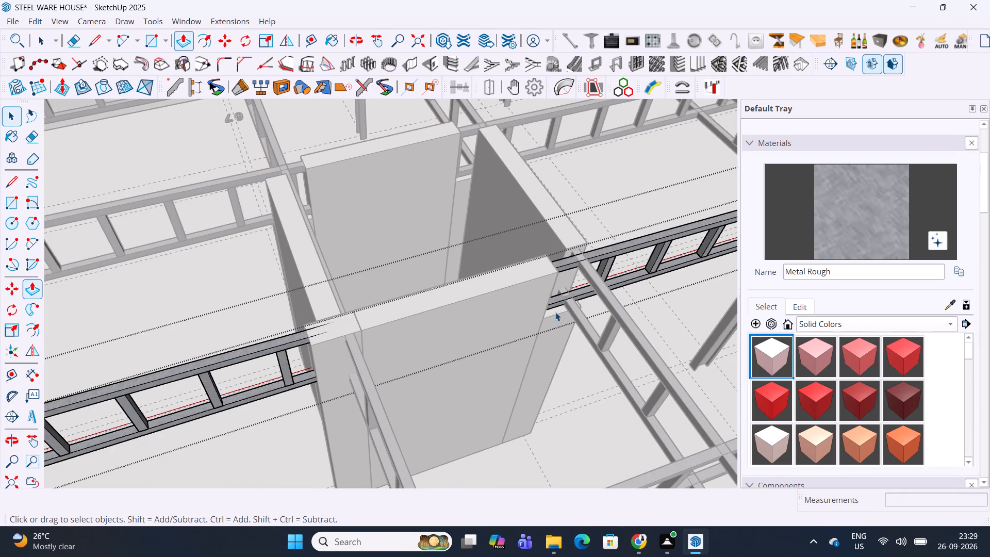
Push/Pull the top of the next white corner column of the enclosure upward by the same distance as the previous column.
{"action": "key", "text": "space"}
{"action": "triple_click", "coordinate": [555, 312]}
{"action": "left_click", "coordinate": [555, 312]}
{"action": "key", "text": "p"}
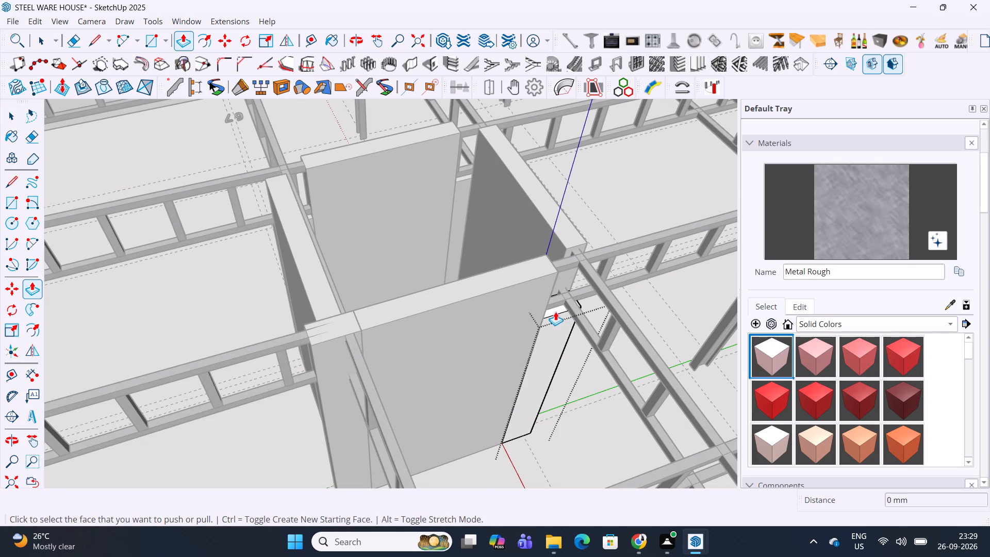
{"action": "double_click", "coordinate": [556, 310]}
{"action": "key", "text": "space"}
Repeat the same upward extrusion on the tops of the two remaining enclosure columns and leave the column group.
{"action": "middle_click_drag", "start_coordinate": [347, 211], "coordinate": [362, 322], "text": "shift"}
{"action": "scroll", "coordinate": [461, 291], "scroll_direction": "up", "scroll_amount": 3}
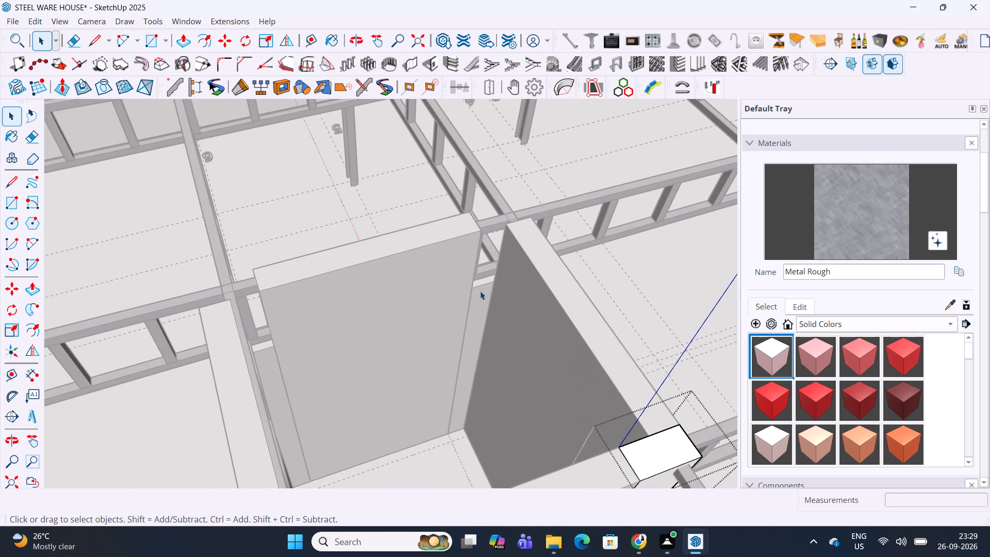
{"action": "double_click", "coordinate": [484, 288]}
{"action": "key", "text": "p"}
{"action": "double_click", "coordinate": [482, 281]}
{"action": "key", "text": "space"}
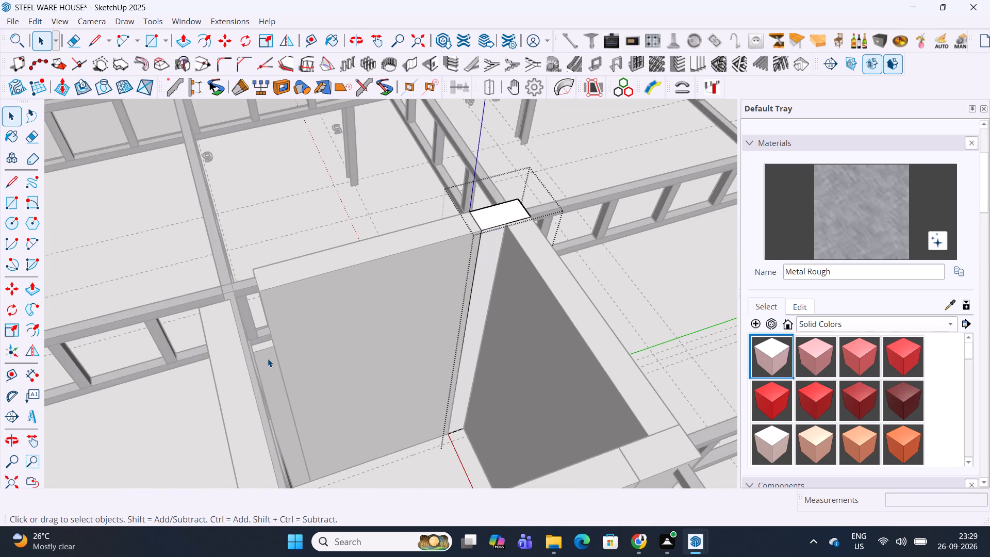
{"action": "double_click", "coordinate": [268, 358]}
{"action": "key", "text": "p"}
{"action": "double_click", "coordinate": [262, 343]}
{"action": "key", "text": "space"}
{"action": "scroll", "coordinate": [311, 326], "scroll_direction": "down", "scroll_amount": 7}
{"action": "key", "text": "Escape"}
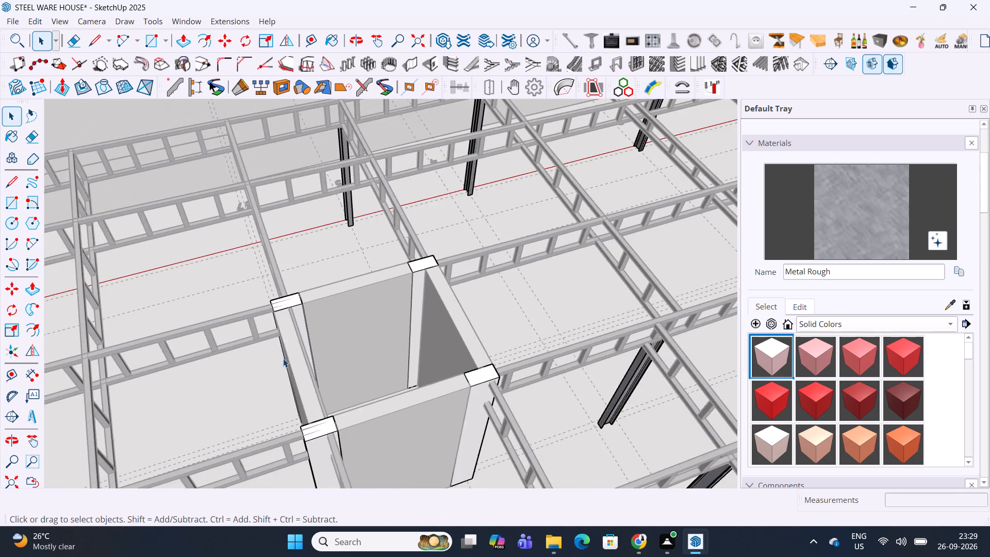
{"action": "key", "text": "Escape"}
{"action": "key", "text": "Escape"}
Examine the finished enclosure and the white columns projecting above the trusses from several angles.
{"action": "scroll", "coordinate": [369, 298], "scroll_direction": "down", "scroll_amount": 6}
{"action": "middle_click_drag", "start_coordinate": [338, 329], "coordinate": [624, 224]}
{"action": "middle_click_drag", "start_coordinate": [530, 251], "coordinate": [511, 261], "text": "shift"}
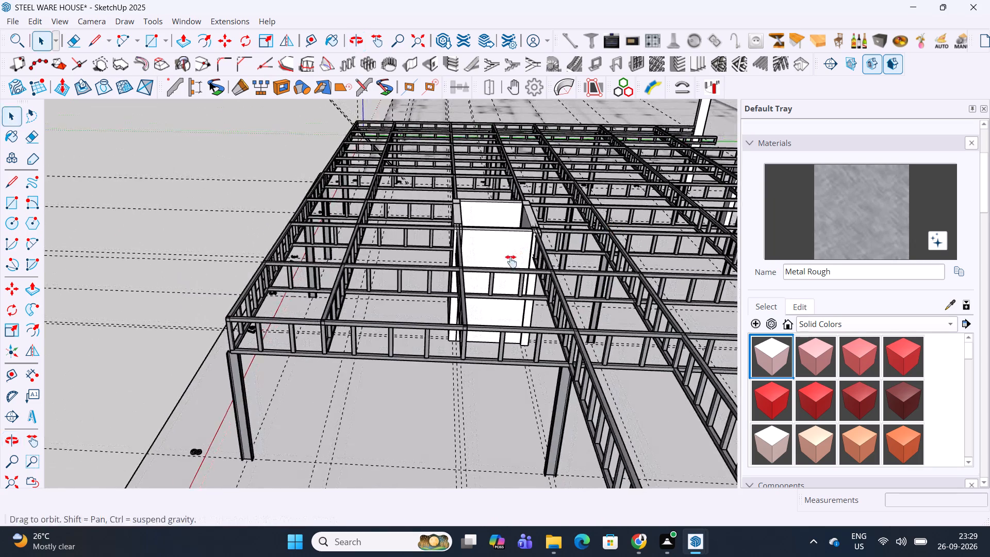
{"action": "middle_click_drag", "start_coordinate": [511, 261], "coordinate": [458, 303], "text": "shift"}
{"action": "double_click", "coordinate": [239, 162]}
{"action": "middle_click_drag", "start_coordinate": [272, 207], "coordinate": [264, 288], "text": "shift"}
{"action": "middle_click_drag", "start_coordinate": [372, 345], "coordinate": [424, 248]}
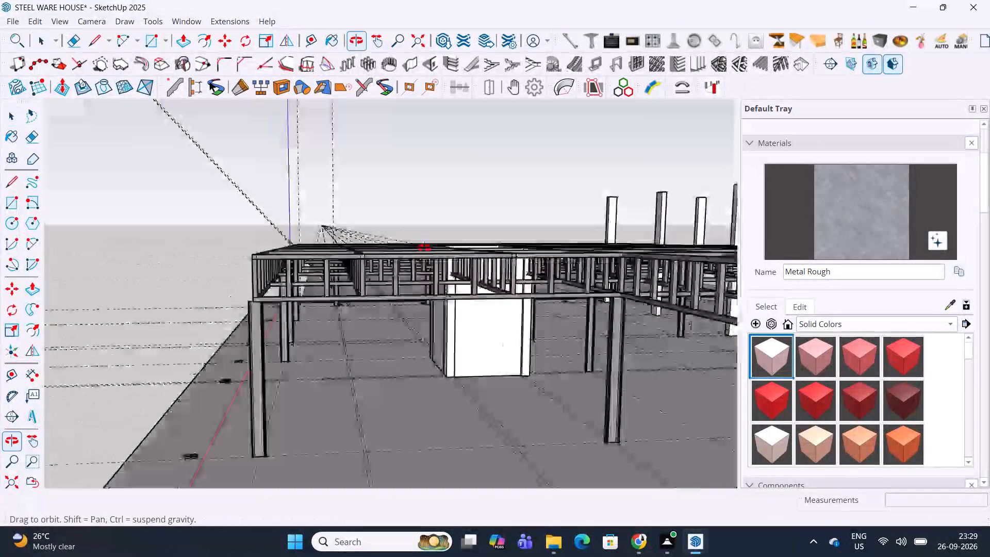
{"action": "middle_click_drag", "start_coordinate": [424, 248], "coordinate": [515, 238]}
{"action": "scroll", "coordinate": [551, 252], "scroll_direction": "down", "scroll_amount": 3}
{"action": "middle_click_drag", "start_coordinate": [603, 268], "coordinate": [348, 338], "text": "shift"}
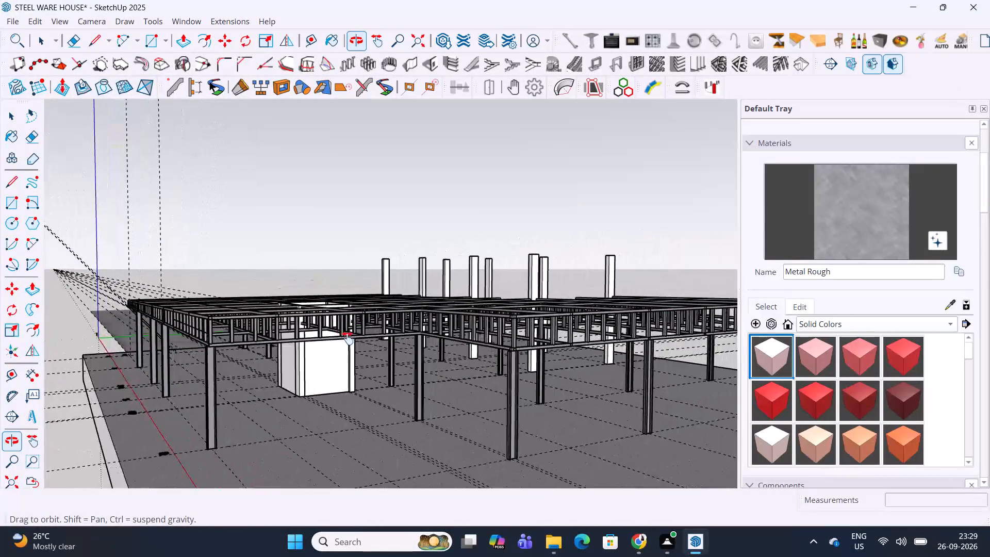
{"action": "middle_click_drag", "start_coordinate": [348, 338], "coordinate": [347, 338], "text": "shift"}
{"action": "middle_click_drag", "start_coordinate": [491, 269], "coordinate": [476, 297]}
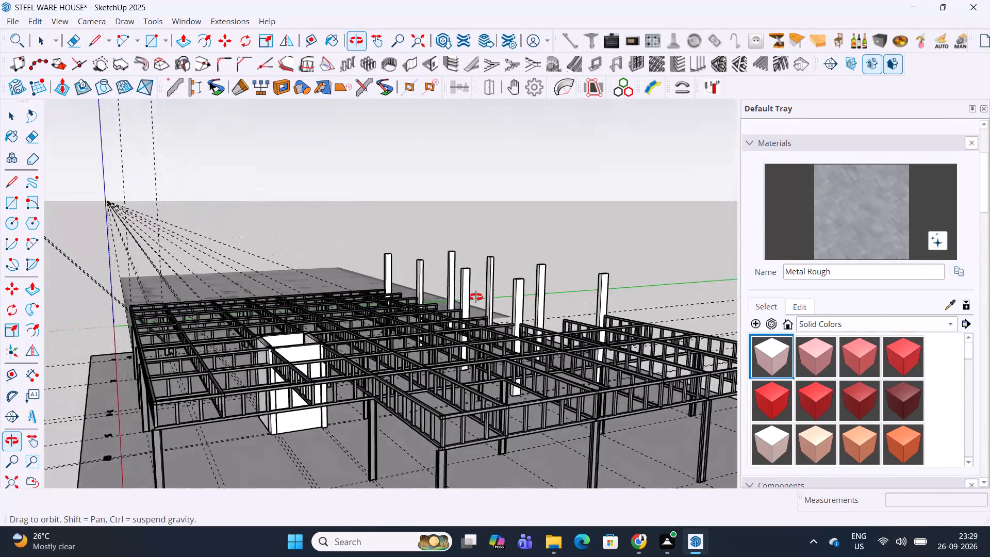
{"action": "middle_click_drag", "start_coordinate": [476, 297], "coordinate": [476, 297]}
Scale the tall white columns outside the enclosure vertically by about 0.62, snapping their height to the truss endpoint.
{"action": "left_click", "coordinate": [519, 293]}
{"action": "double_click", "coordinate": [519, 293]}
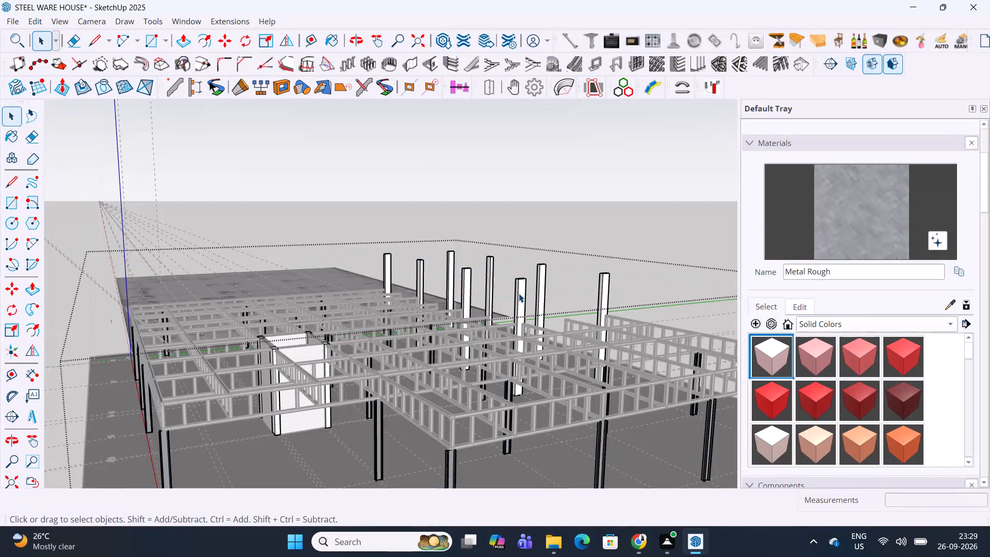
{"action": "middle_click_drag", "start_coordinate": [519, 293], "coordinate": [434, 340]}
{"action": "middle_click_drag", "start_coordinate": [443, 340], "coordinate": [465, 315]}
{"action": "left_click_drag", "start_coordinate": [569, 278], "coordinate": [323, 302]}
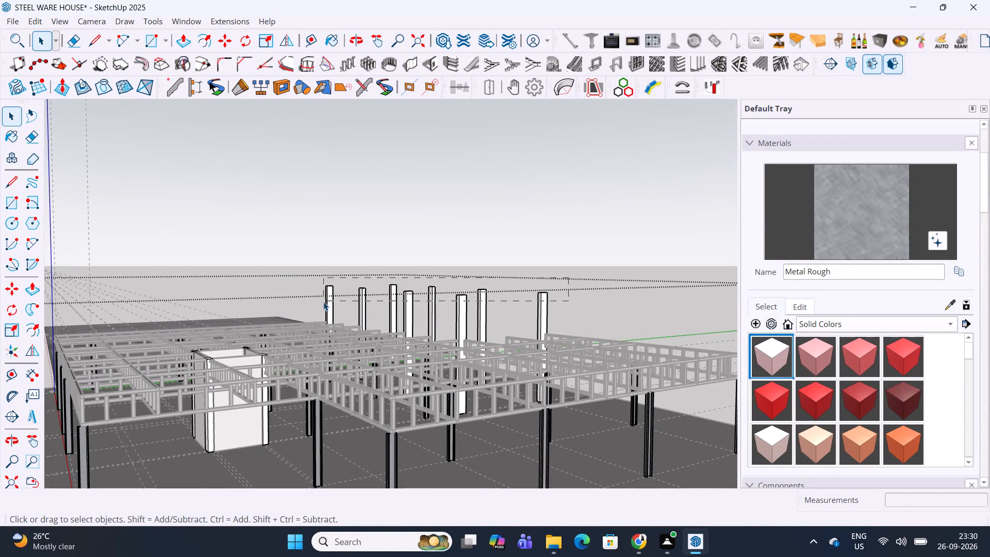
{"action": "left_click_drag", "start_coordinate": [323, 302], "coordinate": [323, 302]}
{"action": "middle_click_drag", "start_coordinate": [436, 291], "coordinate": [408, 336]}
{"action": "key", "text": "s"}
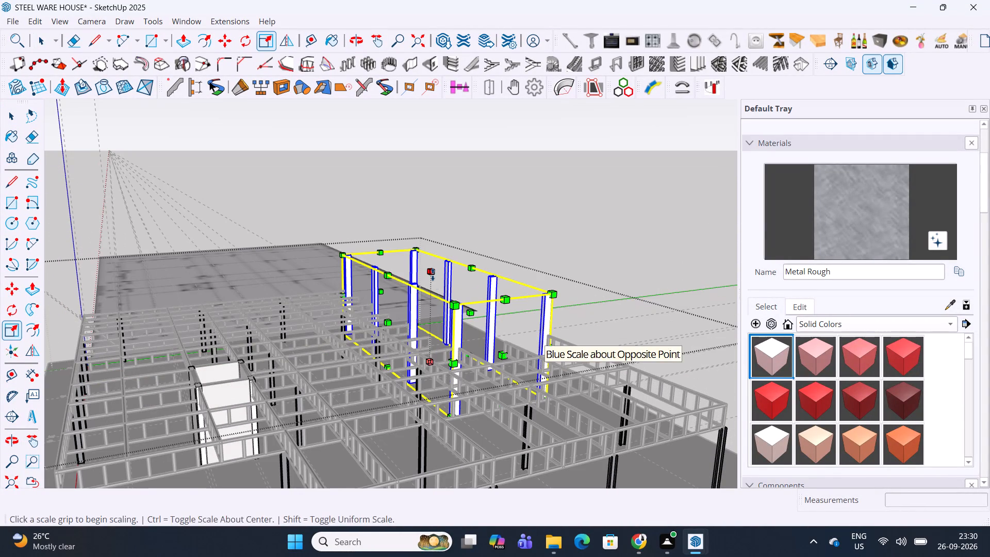
{"action": "left_click", "coordinate": [433, 274]}
{"action": "scroll", "coordinate": [485, 347], "scroll_direction": "up", "scroll_amount": 7}
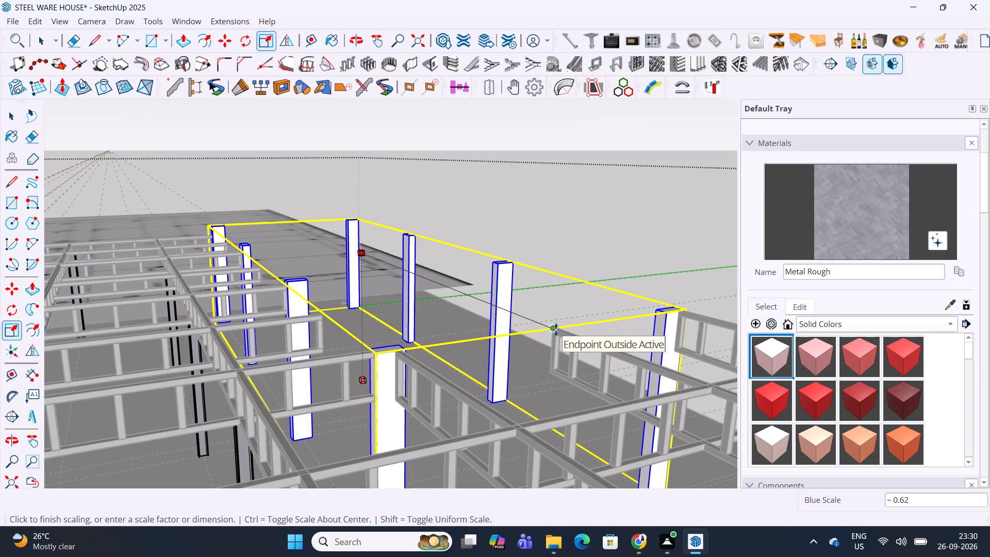
{"action": "left_click", "coordinate": [556, 330]}
{"action": "key", "text": "space"}
{"action": "key", "text": "Escape"}
{"action": "key", "text": "Escape"}
{"action": "key", "text": "Escape"}
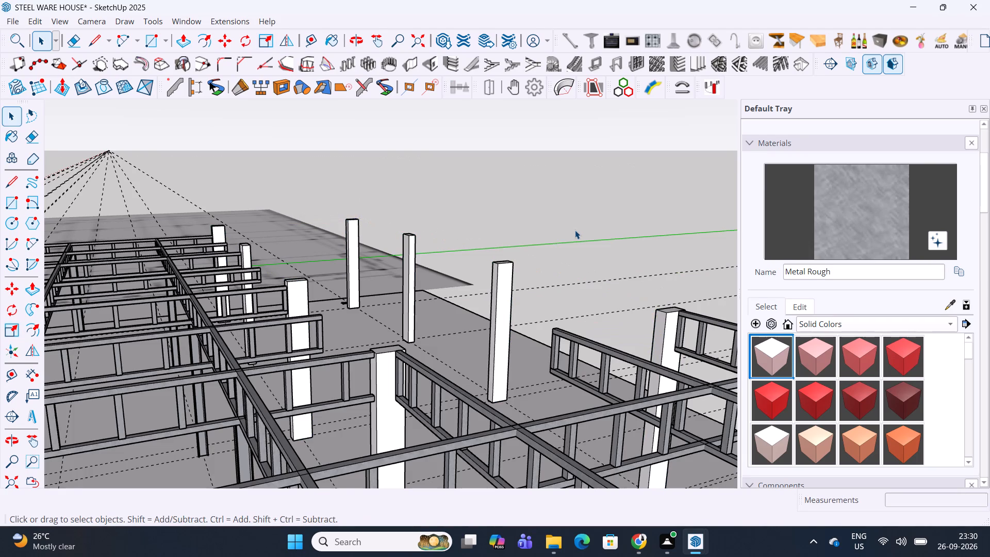
Examine the whole steel frame from all sides against the reference 3D image.
{"action": "scroll", "coordinate": [575, 230], "scroll_direction": "down", "scroll_amount": 6}
{"action": "middle_click_drag", "start_coordinate": [526, 278], "coordinate": [545, 244]}
{"action": "left_click", "coordinate": [425, 159]}
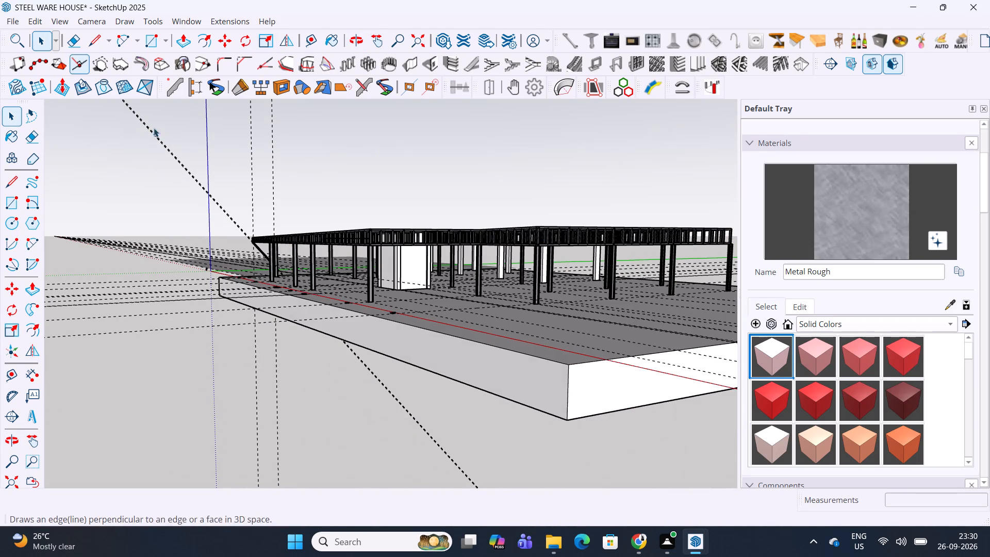
{"action": "scroll", "coordinate": [305, 189], "scroll_direction": "down", "scroll_amount": 3}
{"action": "middle_click_drag", "start_coordinate": [384, 205], "coordinate": [191, 437]}
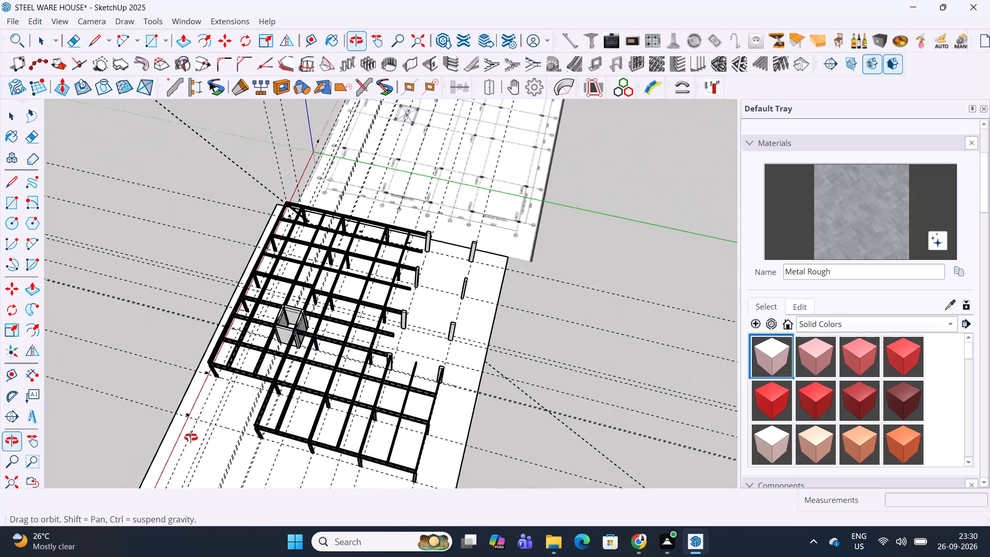
{"action": "middle_click_drag", "start_coordinate": [191, 437], "coordinate": [711, 378]}
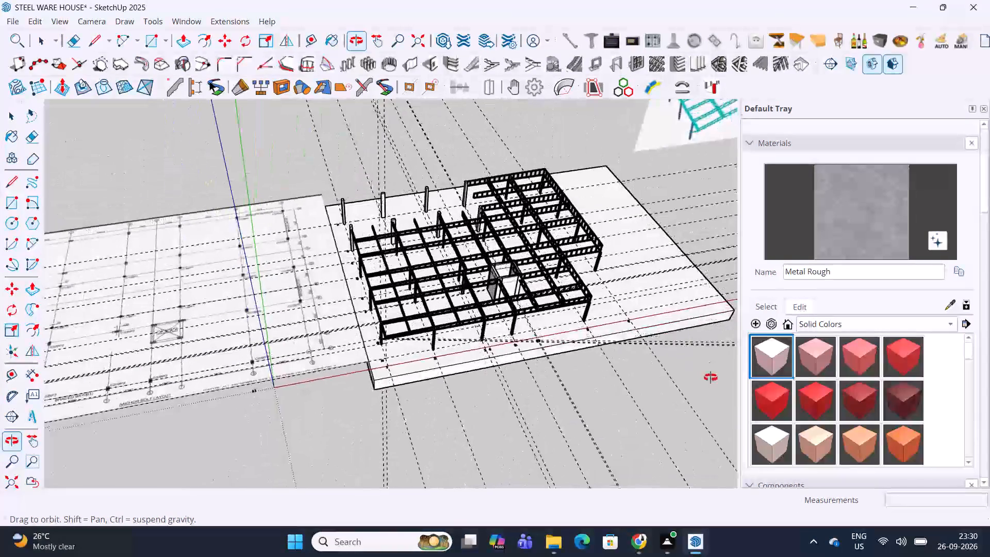
{"action": "middle_click_drag", "start_coordinate": [711, 378], "coordinate": [400, 383]}
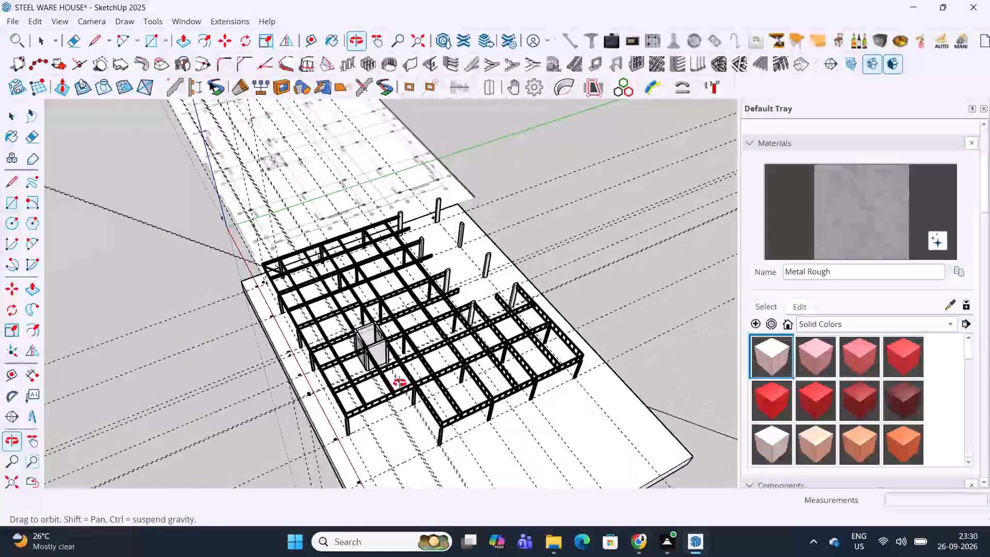
{"action": "middle_click_drag", "start_coordinate": [400, 383], "coordinate": [540, 448]}
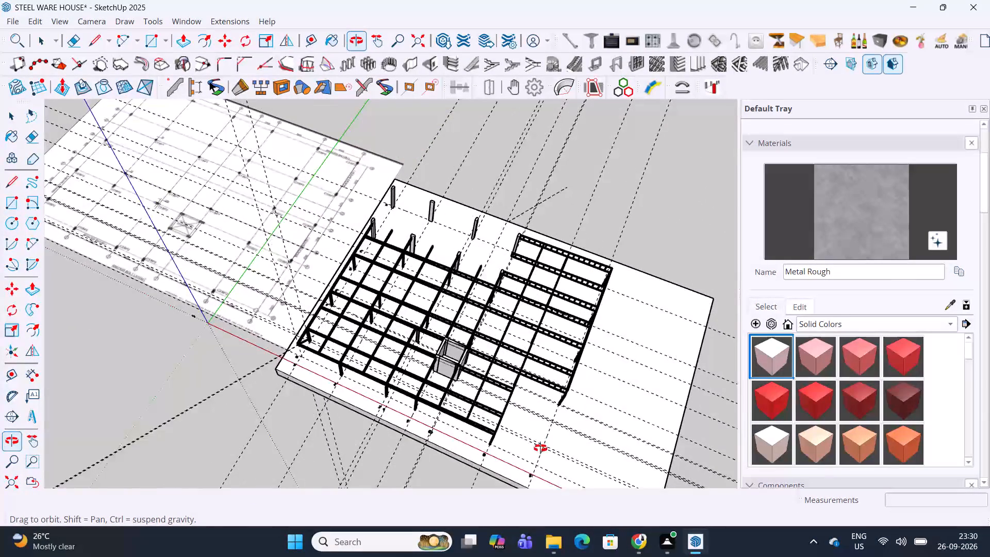
{"action": "middle_click_drag", "start_coordinate": [540, 448], "coordinate": [541, 456]}
{"action": "scroll", "coordinate": [557, 407], "scroll_direction": "up", "scroll_amount": 4}
{"action": "middle_click_drag", "start_coordinate": [557, 407], "coordinate": [421, 259]}
{"action": "scroll", "coordinate": [421, 259], "scroll_direction": "down", "scroll_amount": 6}
{"action": "scroll", "coordinate": [463, 288], "scroll_direction": "down", "scroll_amount": 2}
{"action": "middle_click_drag", "start_coordinate": [485, 291], "coordinate": [261, 327], "text": "shift"}
{"action": "middle_click_drag", "start_coordinate": [261, 327], "coordinate": [513, 291]}
Switch to the truss framing PDF in Chrome and examine the anchor bolt layout on page 1, including the braced bays.
{"action": "left_click", "coordinate": [644, 539]}
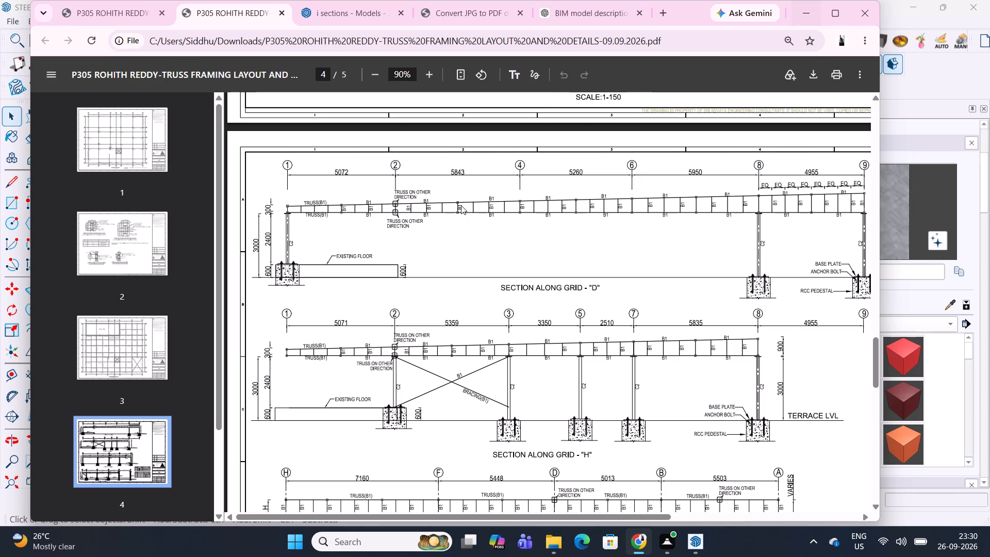
{"action": "scroll", "coordinate": [97, 350], "scroll_direction": "up", "scroll_amount": 2}
{"action": "left_click", "coordinate": [123, 158]}
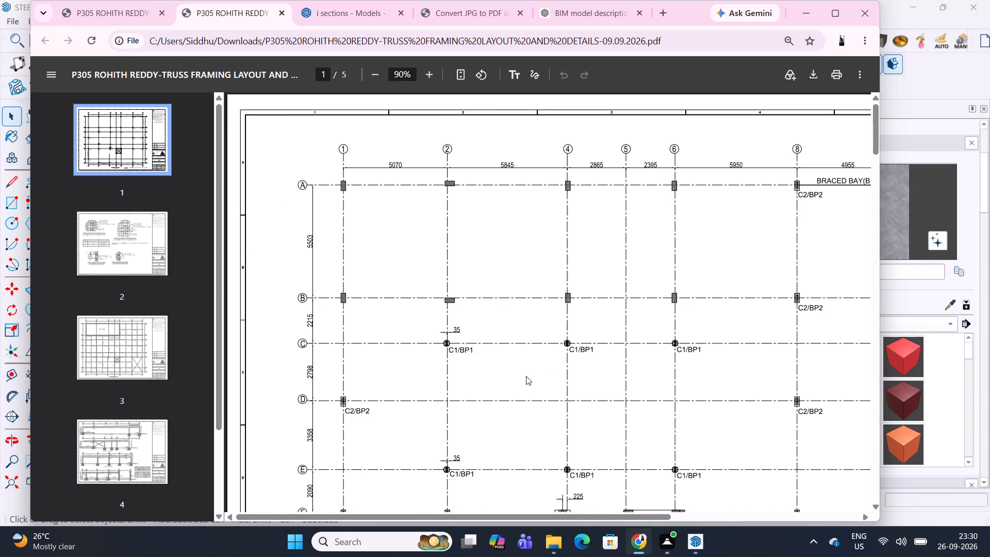
{"action": "scroll", "coordinate": [529, 366], "scroll_direction": "down", "scroll_amount": 4}
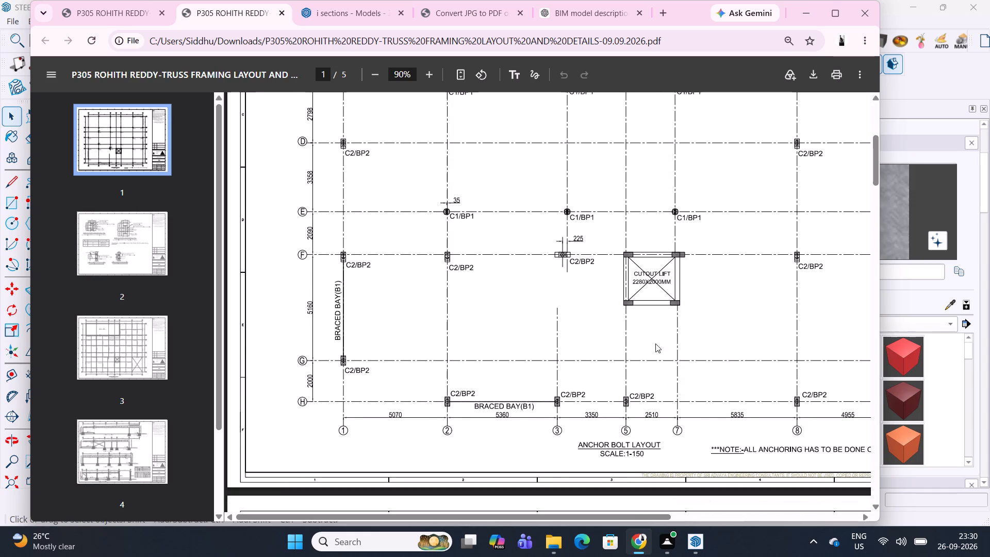
{"action": "left_click", "coordinate": [805, 14]}
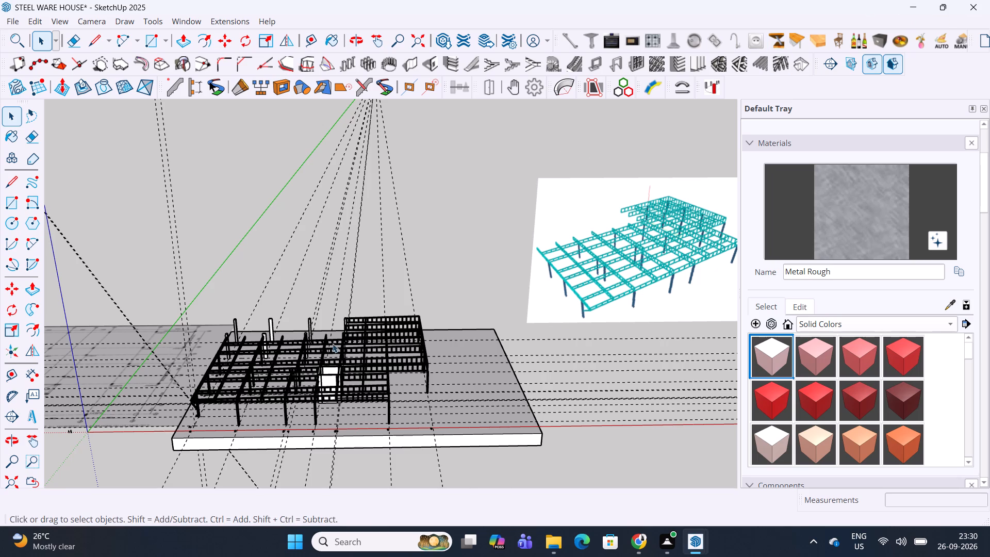
Back in SketchUp, compare the BRACED BAY(B1) between grids 2 and 3 along grid H on the imported layout with the model.
{"action": "scroll", "coordinate": [270, 425], "scroll_direction": "up", "scroll_amount": 8}
{"action": "middle_click_drag", "start_coordinate": [268, 405], "coordinate": [388, 359]}
{"action": "scroll", "coordinate": [329, 406], "scroll_direction": "up", "scroll_amount": 3}
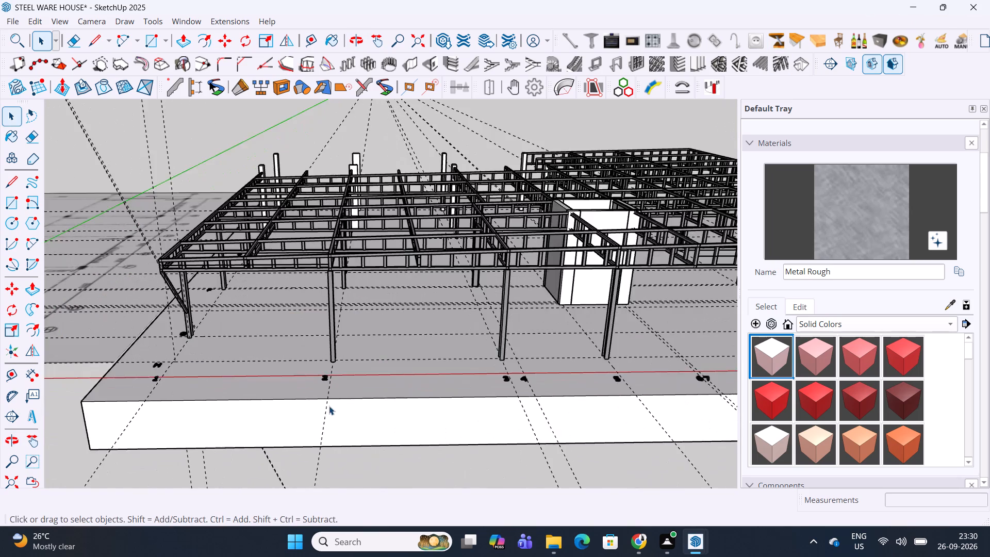
{"action": "scroll", "coordinate": [329, 406], "scroll_direction": "up", "scroll_amount": 6}
{"action": "middle_click_drag", "start_coordinate": [380, 325], "coordinate": [365, 463]}
{"action": "scroll", "coordinate": [459, 302], "scroll_direction": "down", "scroll_amount": 6}
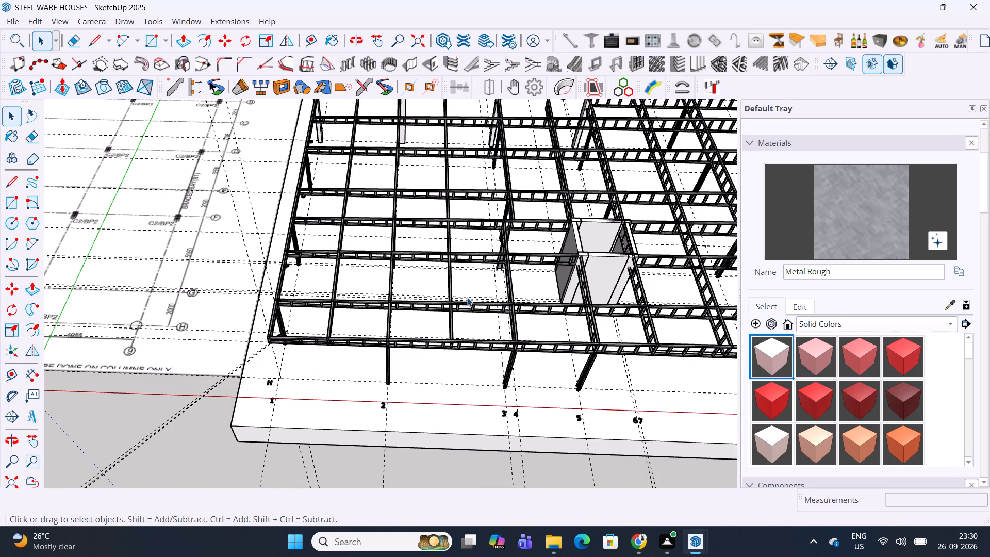
{"action": "scroll", "coordinate": [467, 298], "scroll_direction": "down", "scroll_amount": 2}
{"action": "middle_click_drag", "start_coordinate": [386, 342], "coordinate": [390, 400]}
{"action": "middle_click_drag", "start_coordinate": [294, 335], "coordinate": [536, 339], "text": "shift"}
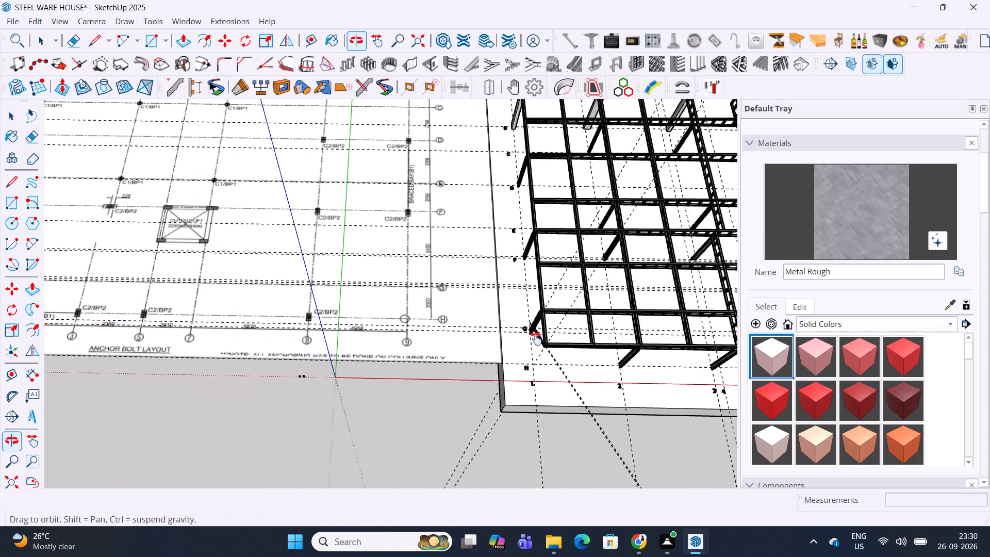
{"action": "middle_click_drag", "start_coordinate": [536, 339], "coordinate": [811, 369], "text": "shift"}
{"action": "scroll", "coordinate": [377, 372], "scroll_direction": "up", "scroll_amount": 5}
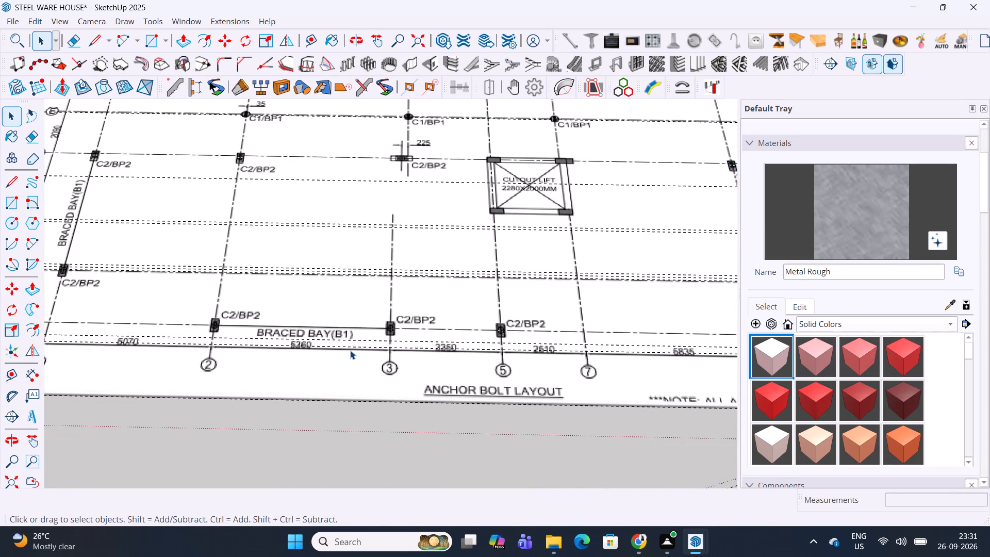
{"action": "scroll", "coordinate": [324, 334], "scroll_direction": "down", "scroll_amount": 1}
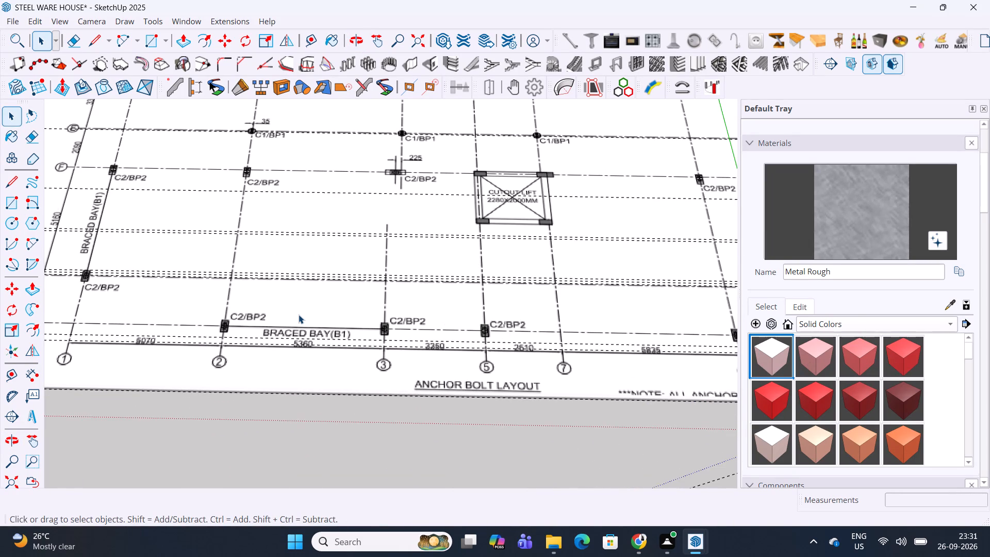
{"action": "scroll", "coordinate": [299, 315], "scroll_direction": "down", "scroll_amount": 7}
{"action": "middle_click_drag", "start_coordinate": [445, 324], "coordinate": [408, 324], "text": "shift"}
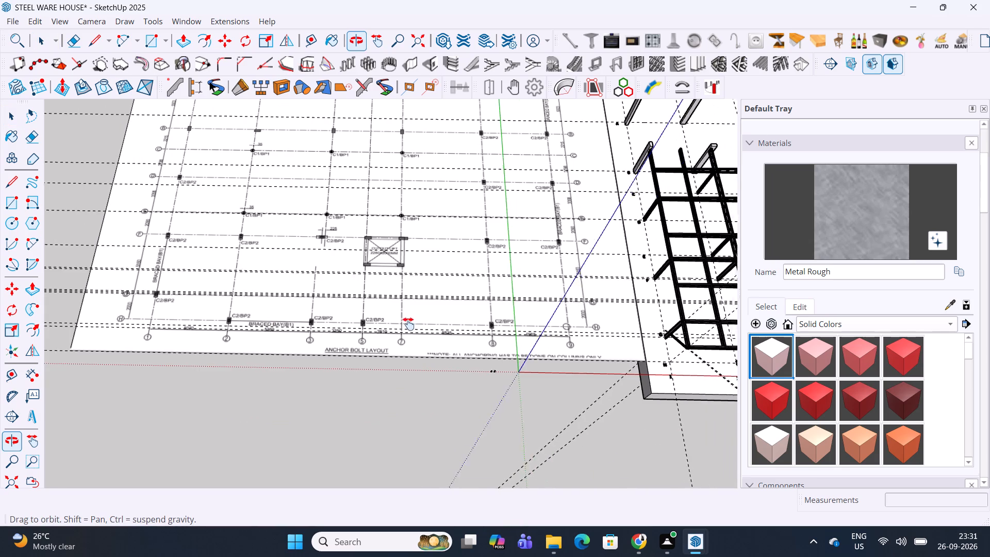
{"action": "middle_click_drag", "start_coordinate": [408, 324], "coordinate": [41, 334], "text": "shift"}
{"action": "scroll", "coordinate": [273, 381], "scroll_direction": "up", "scroll_amount": 4}
{"action": "scroll", "coordinate": [397, 366], "scroll_direction": "up", "scroll_amount": 4}
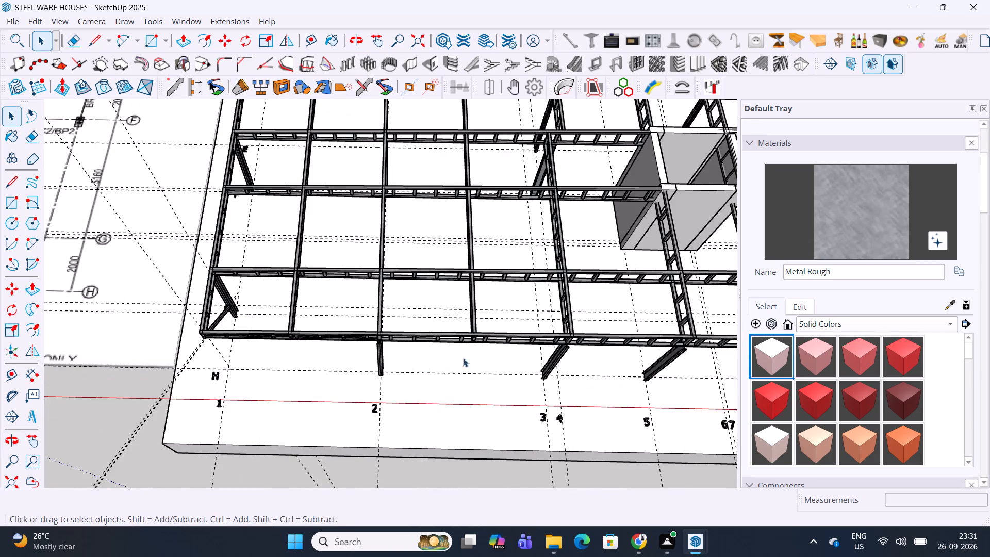
{"action": "middle_click_drag", "start_coordinate": [475, 352], "coordinate": [350, 406], "text": "shift"}
{"action": "middle_click_drag", "start_coordinate": [348, 408], "coordinate": [382, 227]}
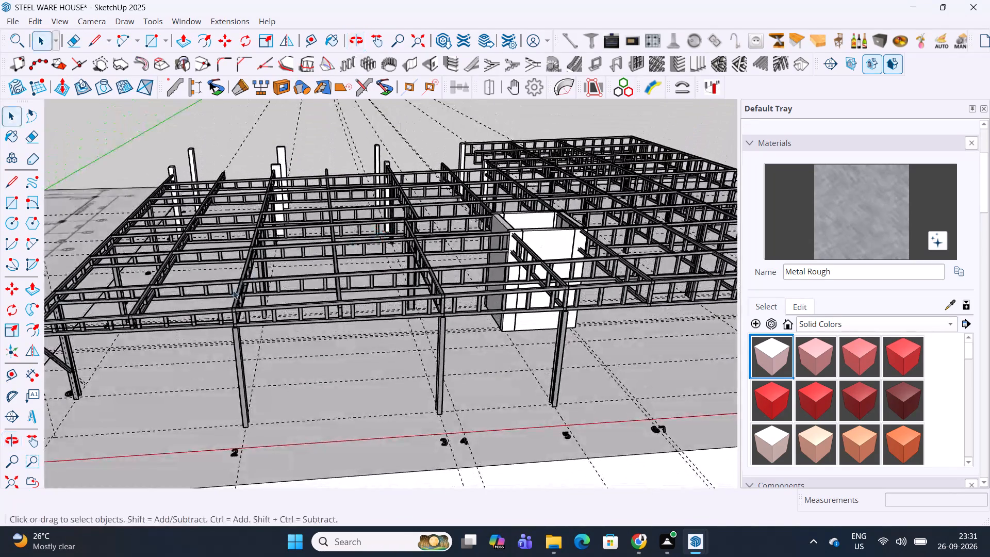
Paste the copied short box member at the truss's bottom corner directly above the grid 2 column on grid line H.
{"action": "scroll", "coordinate": [232, 308], "scroll_direction": "up", "scroll_amount": 4}
{"action": "key", "text": "ctrl+v"}
{"action": "scroll", "coordinate": [252, 338], "scroll_direction": "up", "scroll_amount": 2}
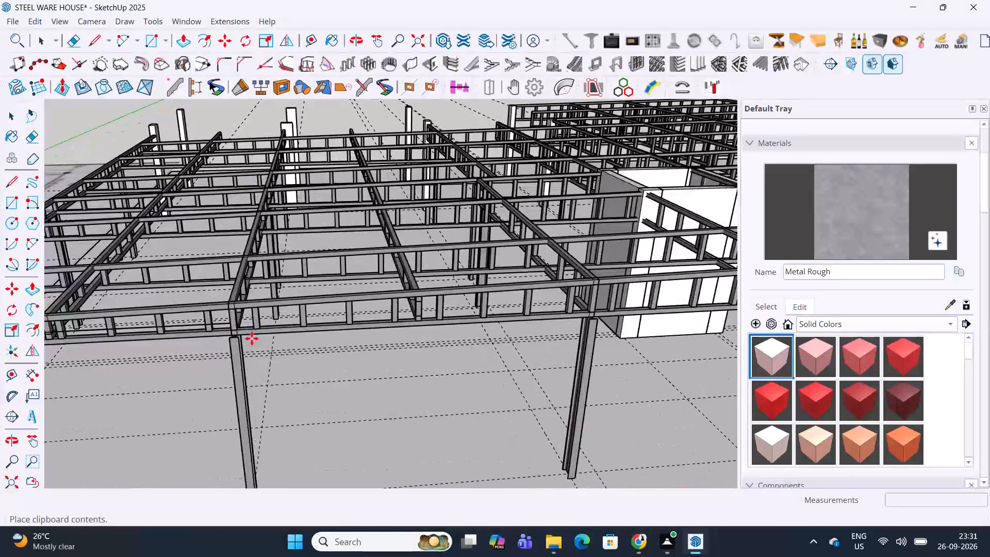
{"action": "scroll", "coordinate": [252, 338], "scroll_direction": "up", "scroll_amount": 16}
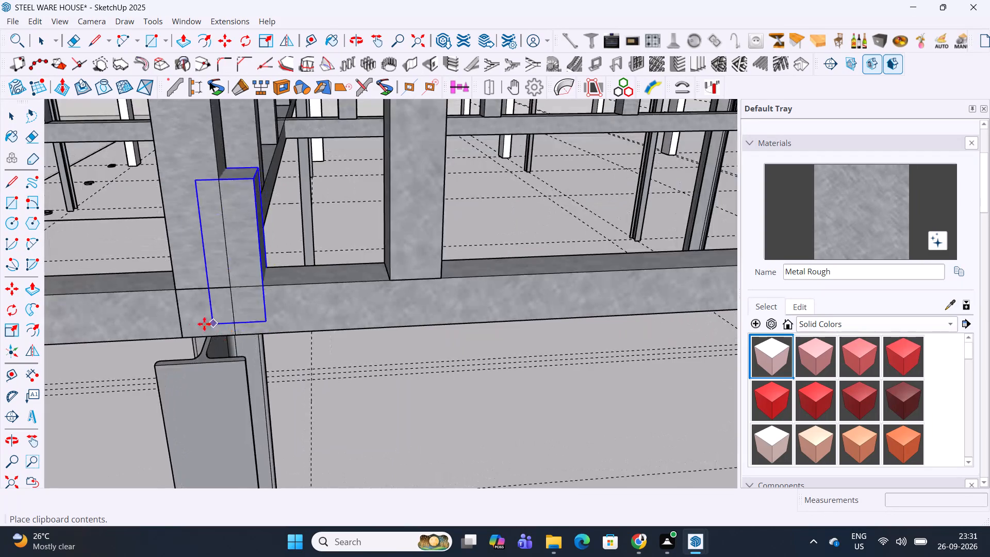
{"action": "left_click", "coordinate": [187, 334]}
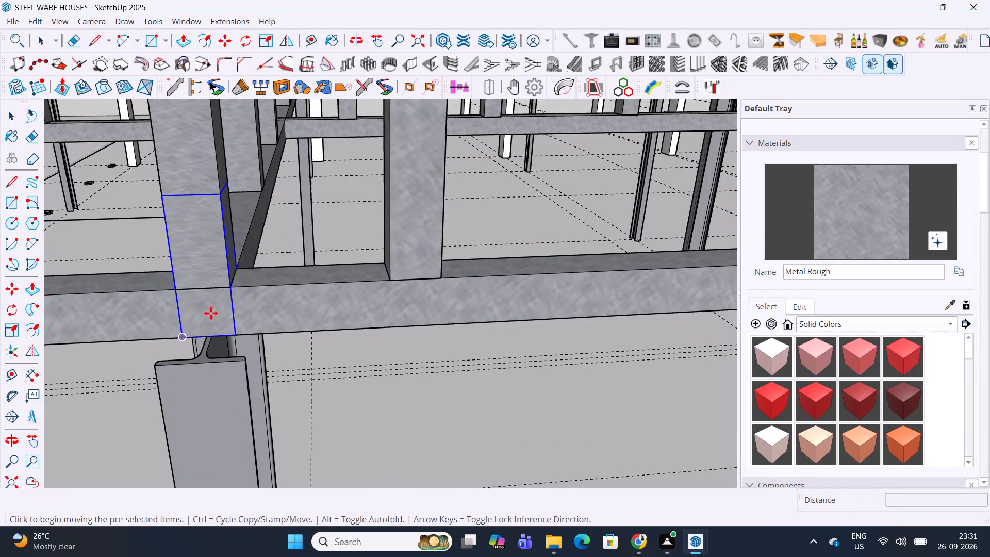
{"action": "middle_click_drag", "start_coordinate": [214, 308], "coordinate": [192, 278]}
{"action": "scroll", "coordinate": [208, 277], "scroll_direction": "down", "scroll_amount": 7}
{"action": "scroll", "coordinate": [250, 280], "scroll_direction": "down", "scroll_amount": 4}
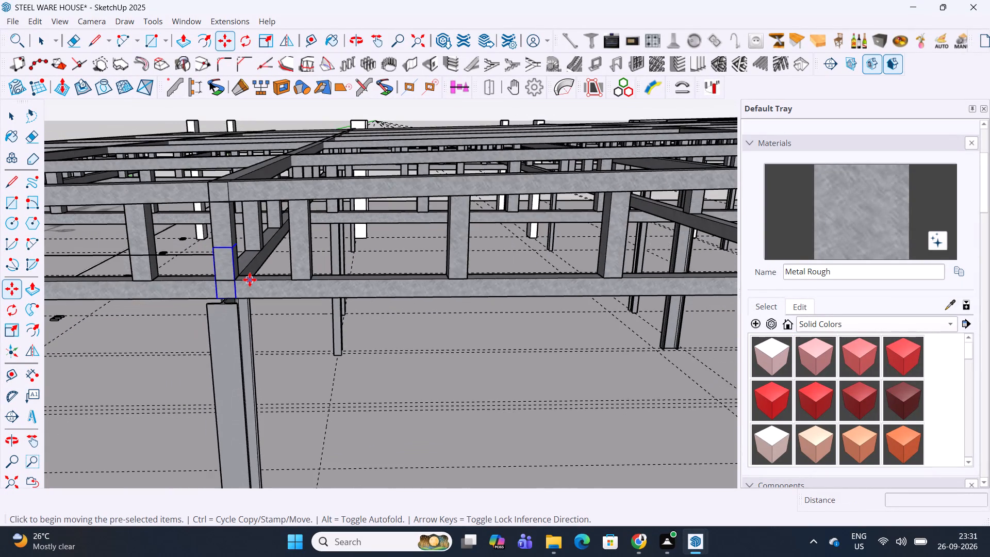
{"action": "scroll", "coordinate": [251, 280], "scroll_direction": "down", "scroll_amount": 6}
{"action": "middle_click_drag", "start_coordinate": [253, 281], "coordinate": [140, 133], "text": "shift"}
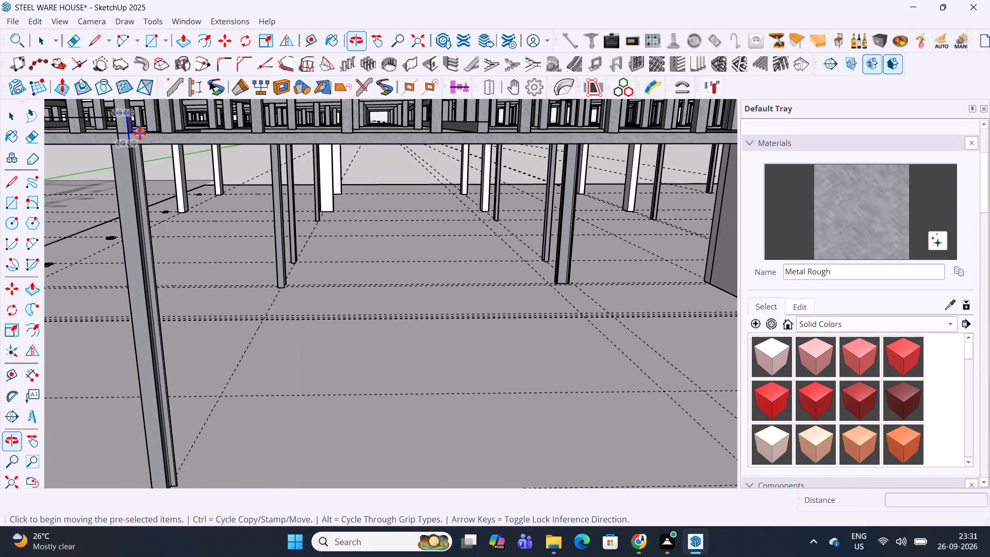
Compare the model's grid H side with SECTION ALONG GRID - "H" on page 4 of the truss framing PDF in Chrome.
{"action": "scroll", "coordinate": [137, 133], "scroll_direction": "up", "scroll_amount": 18}
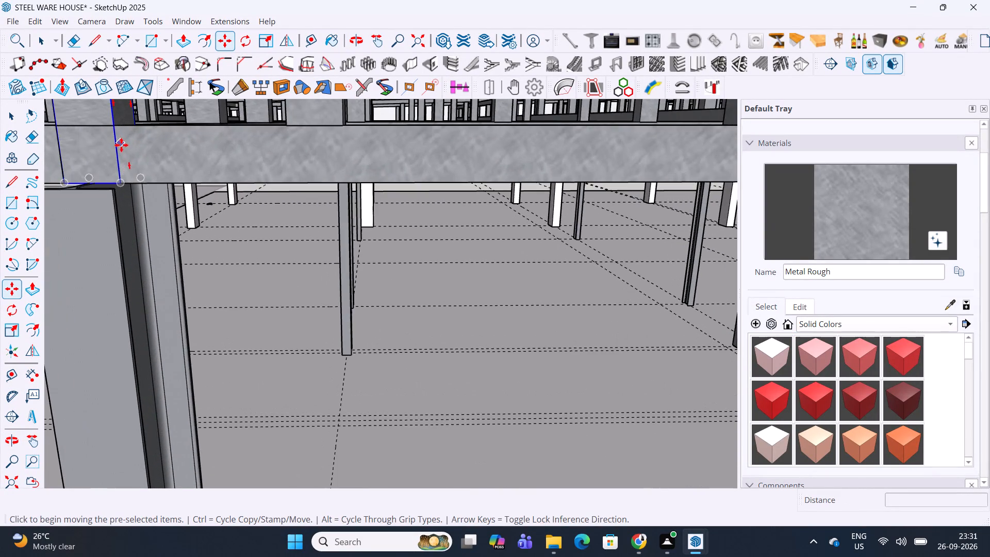
{"action": "scroll", "coordinate": [124, 149], "scroll_direction": "down", "scroll_amount": 18}
{"action": "scroll", "coordinate": [155, 205], "scroll_direction": "down", "scroll_amount": 11}
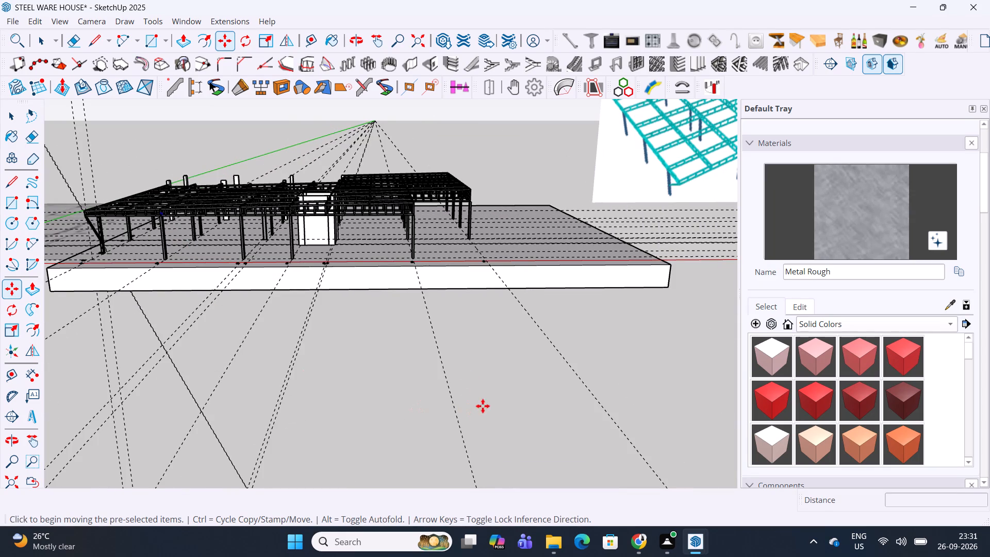
{"action": "middle_click_drag", "start_coordinate": [409, 304], "coordinate": [415, 308], "text": "shift"}
{"action": "left_click", "coordinate": [637, 546]}
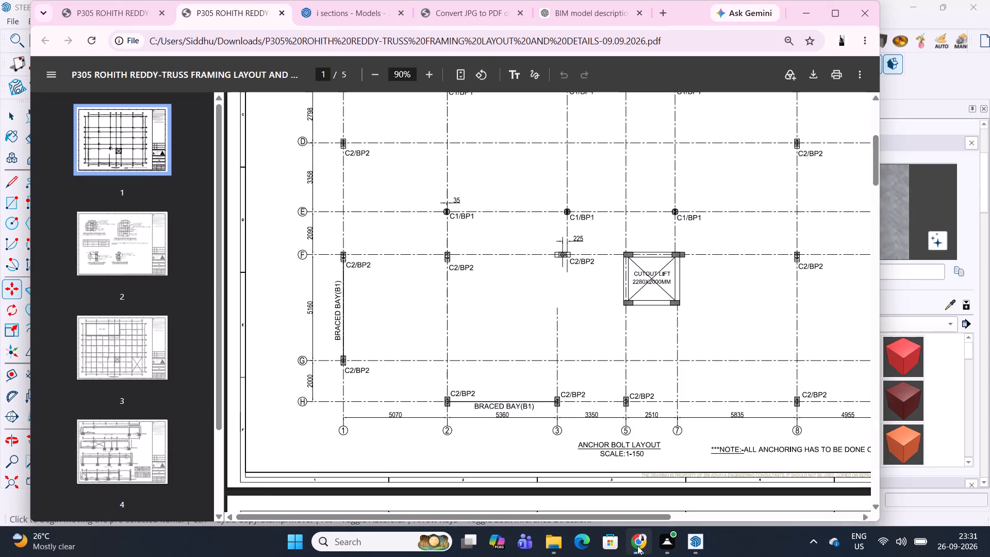
{"action": "left_click", "coordinate": [113, 448]}
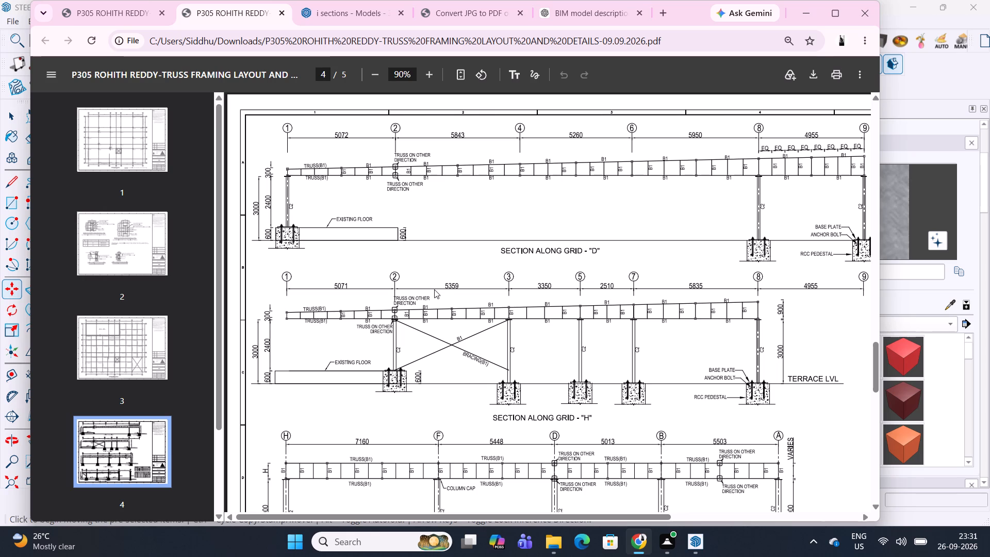
{"action": "key", "text": "Escape"}
{"action": "key", "text": "Escape"}
{"action": "key", "text": "Escape"}
{"action": "key", "text": "Escape"}
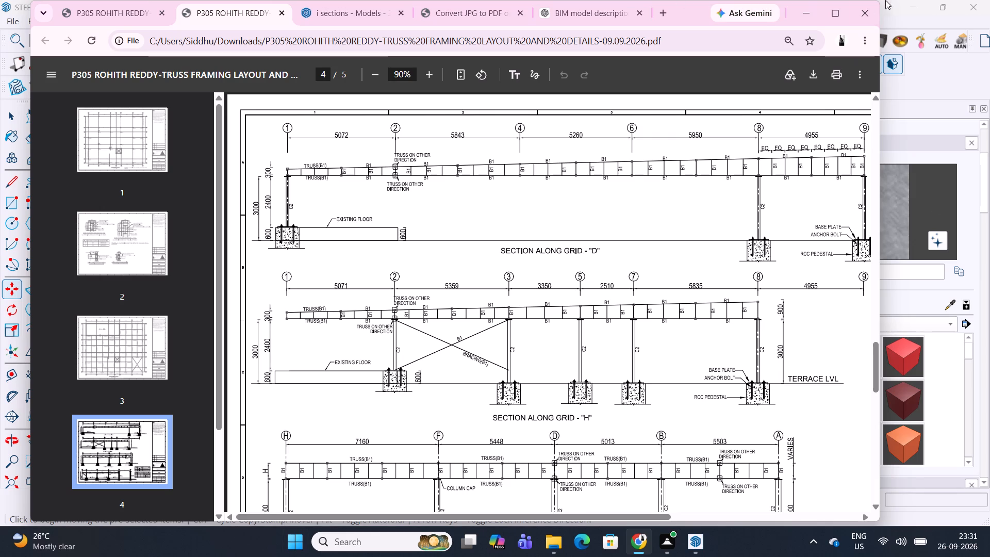
{"action": "left_click", "coordinate": [809, 9]}
{"action": "scroll", "coordinate": [326, 320], "scroll_direction": "down", "scroll_amount": 3}
{"action": "middle_click_drag", "start_coordinate": [252, 265], "coordinate": [403, 367]}
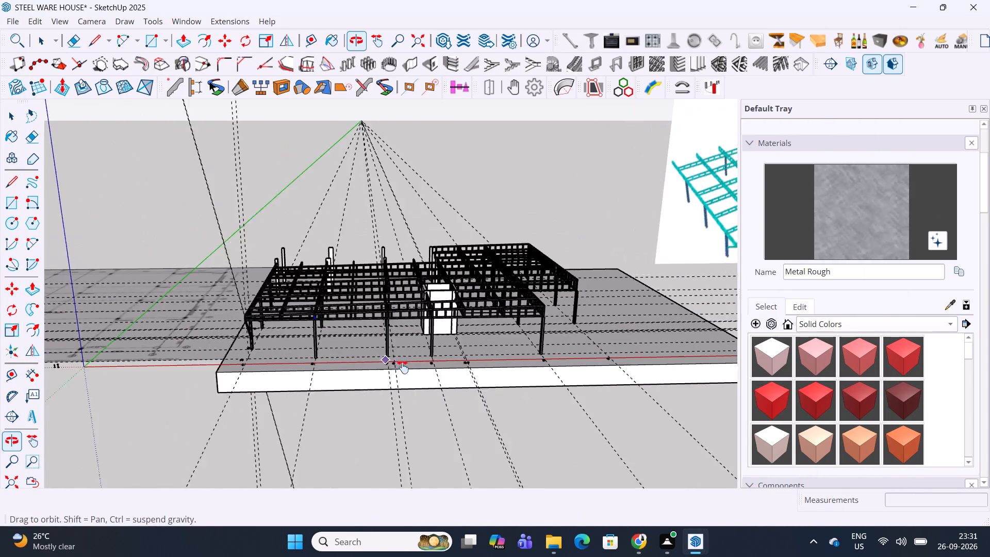
{"action": "middle_click_drag", "start_coordinate": [403, 367], "coordinate": [404, 368]}
{"action": "scroll", "coordinate": [294, 372], "scroll_direction": "up", "scroll_amount": 9}
{"action": "middle_click_drag", "start_coordinate": [268, 350], "coordinate": [290, 355]}
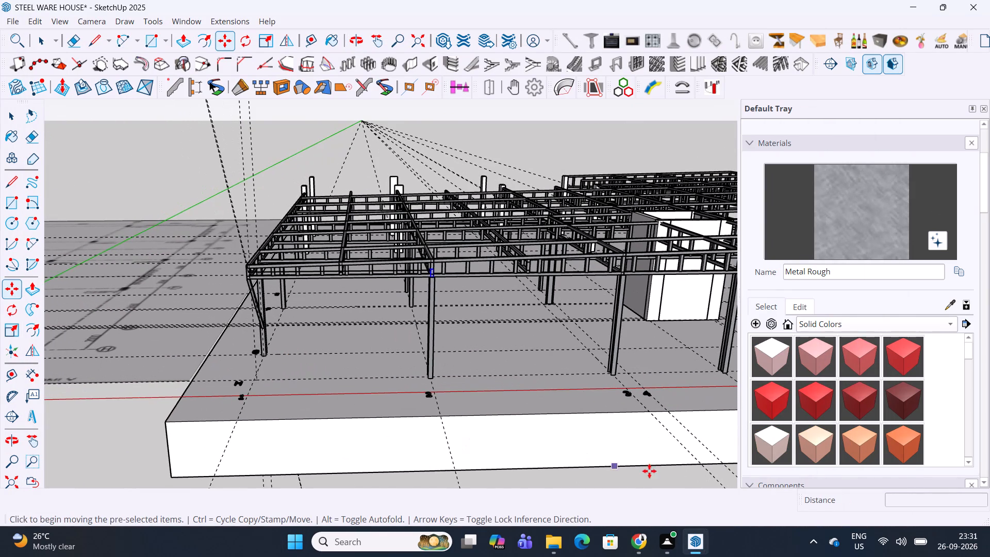
Return to the PDF in Chrome and study the grid sections on page 4 and the truss framing layout on page 3.
{"action": "left_click", "coordinate": [644, 542]}
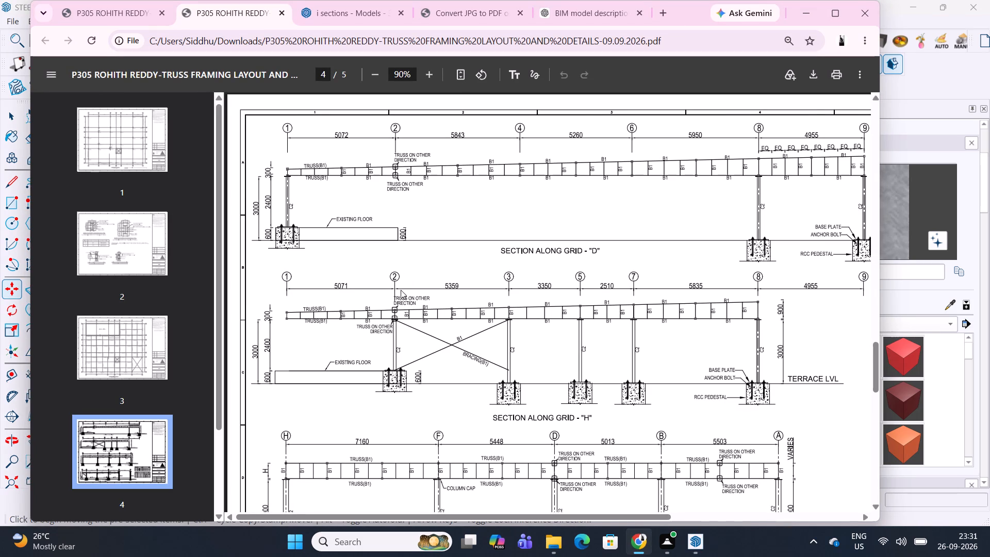
{"action": "scroll", "coordinate": [397, 258], "scroll_direction": "down", "scroll_amount": 4}
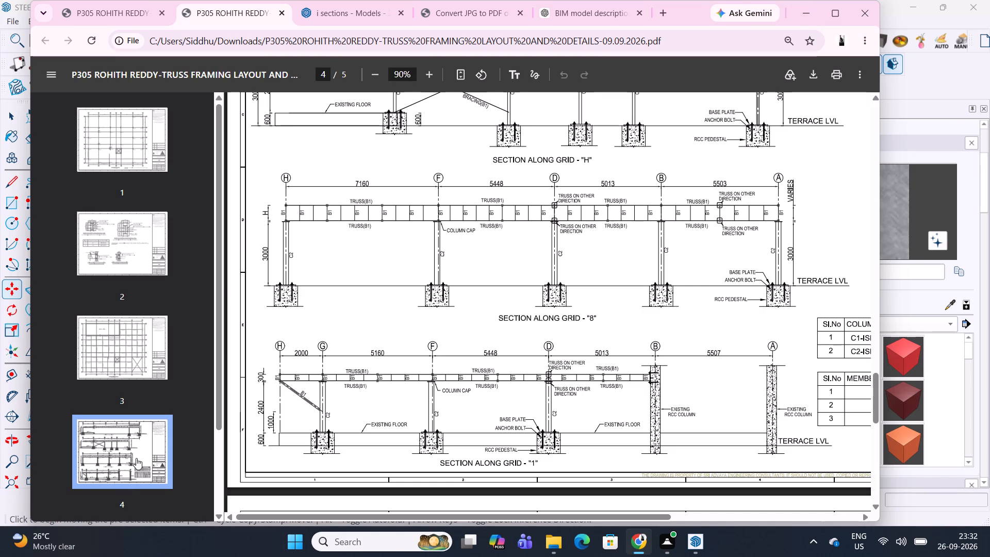
{"action": "scroll", "coordinate": [136, 458], "scroll_direction": "up", "scroll_amount": 1}
{"action": "scroll", "coordinate": [452, 470], "scroll_direction": "up", "scroll_amount": 1}
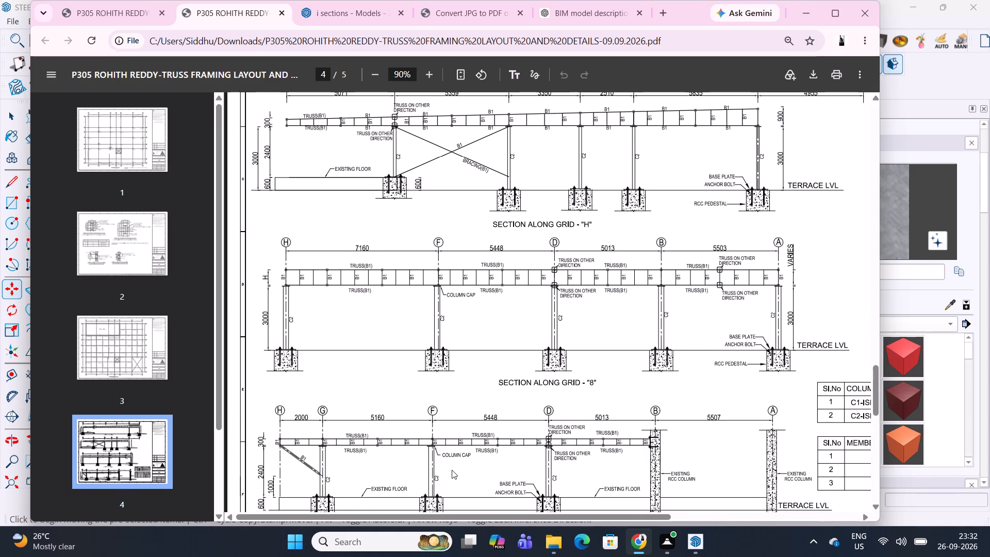
{"action": "scroll", "coordinate": [452, 469], "scroll_direction": "up", "scroll_amount": 1}
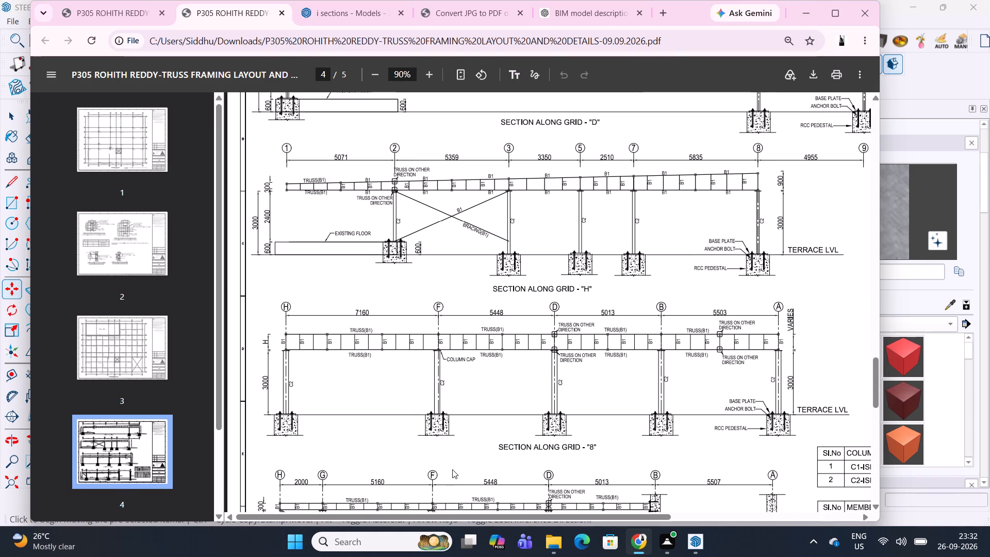
{"action": "left_click", "coordinate": [122, 341]}
{"action": "scroll", "coordinate": [399, 303], "scroll_direction": "down", "scroll_amount": 1}
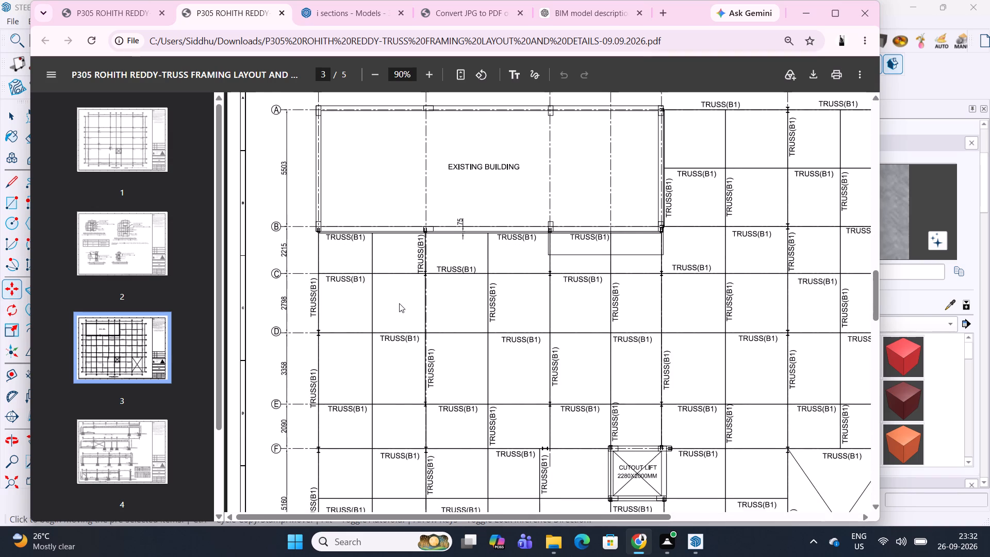
{"action": "scroll", "coordinate": [399, 303], "scroll_direction": "up", "scroll_amount": 2}
{"action": "scroll", "coordinate": [399, 303], "scroll_direction": "down", "scroll_amount": 1}
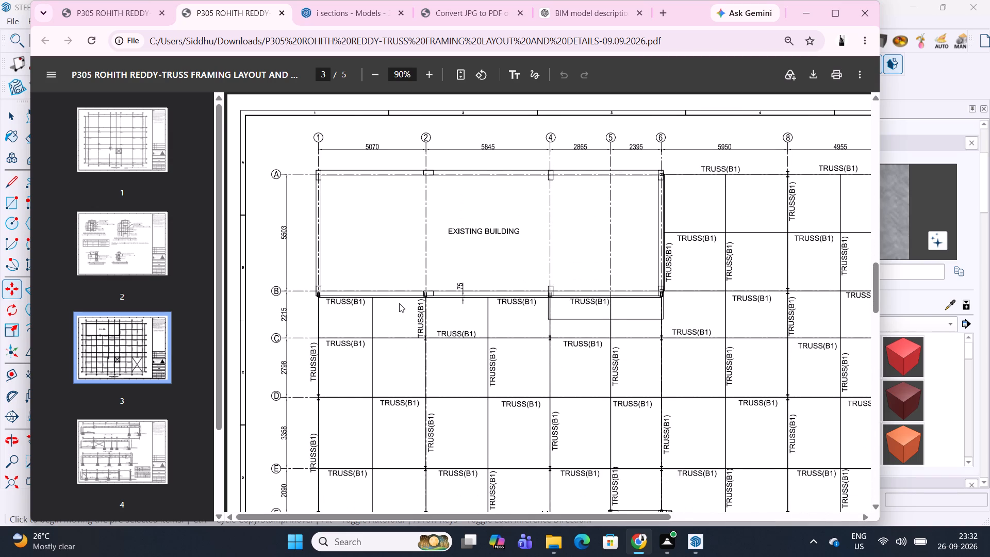
{"action": "scroll", "coordinate": [399, 303], "scroll_direction": "down", "scroll_amount": 5}
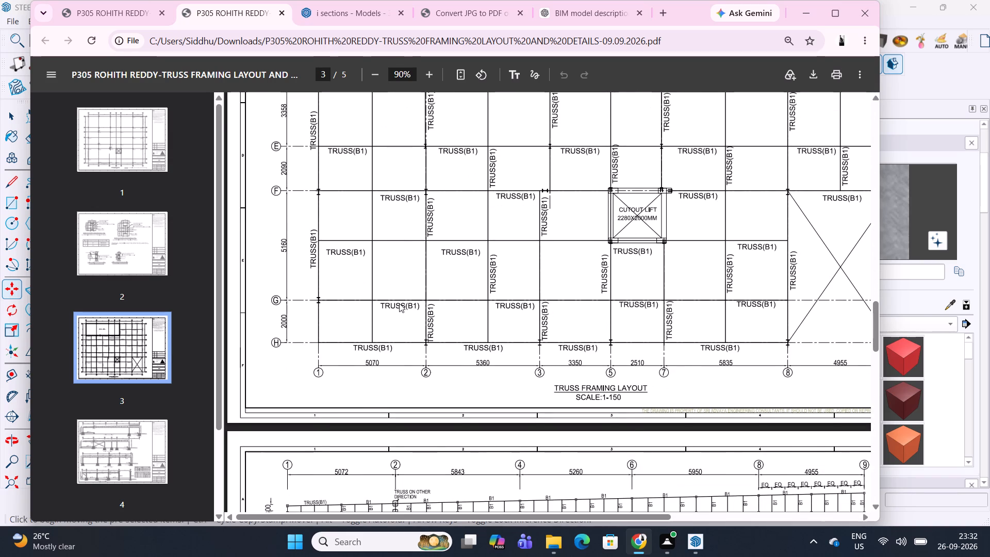
{"action": "scroll", "coordinate": [399, 303], "scroll_direction": "up", "scroll_amount": 2}
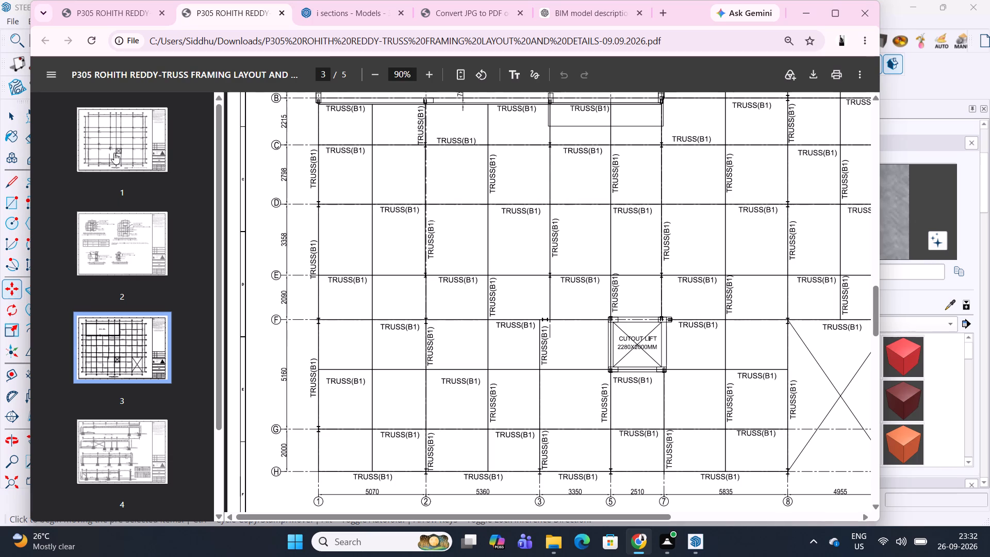
{"action": "left_click", "coordinate": [105, 441]}
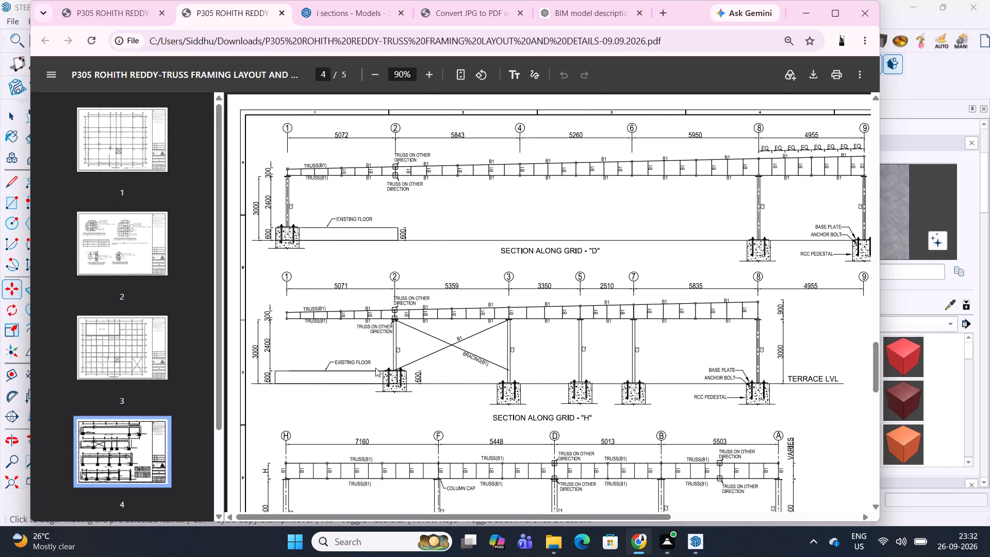
{"action": "scroll", "coordinate": [375, 368], "scroll_direction": "up", "scroll_amount": 1}
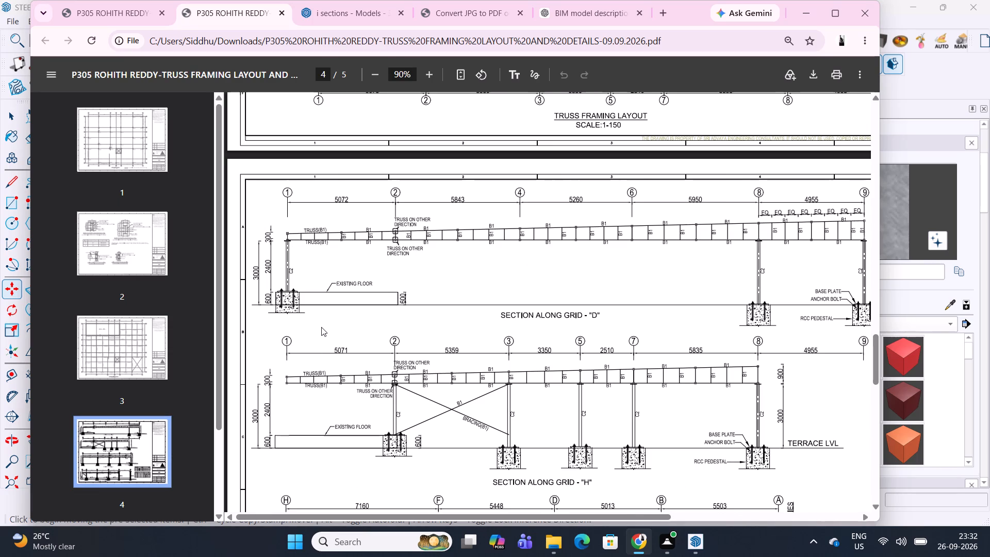
{"action": "scroll", "coordinate": [321, 326], "scroll_direction": "down", "scroll_amount": 2}
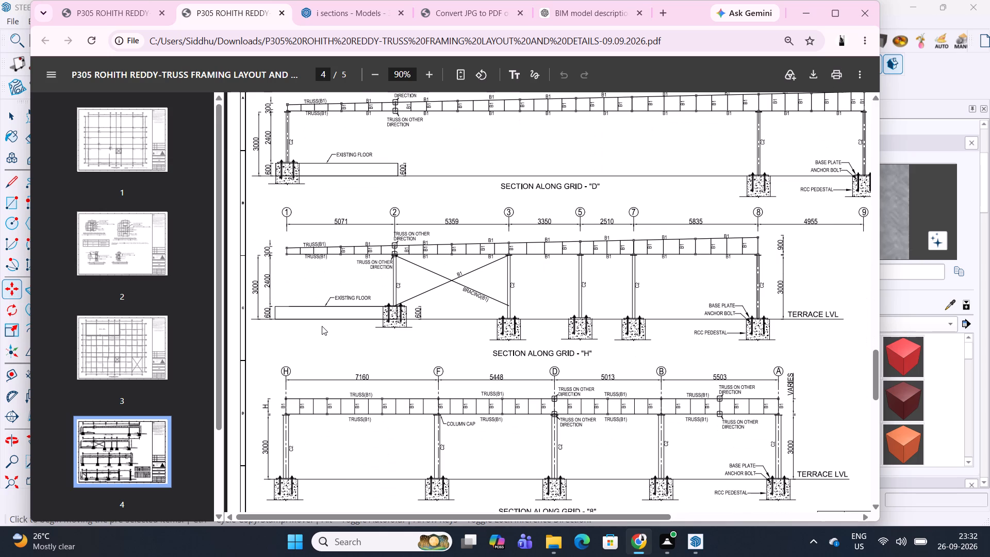
{"action": "scroll", "coordinate": [322, 326], "scroll_direction": "down", "scroll_amount": 2}
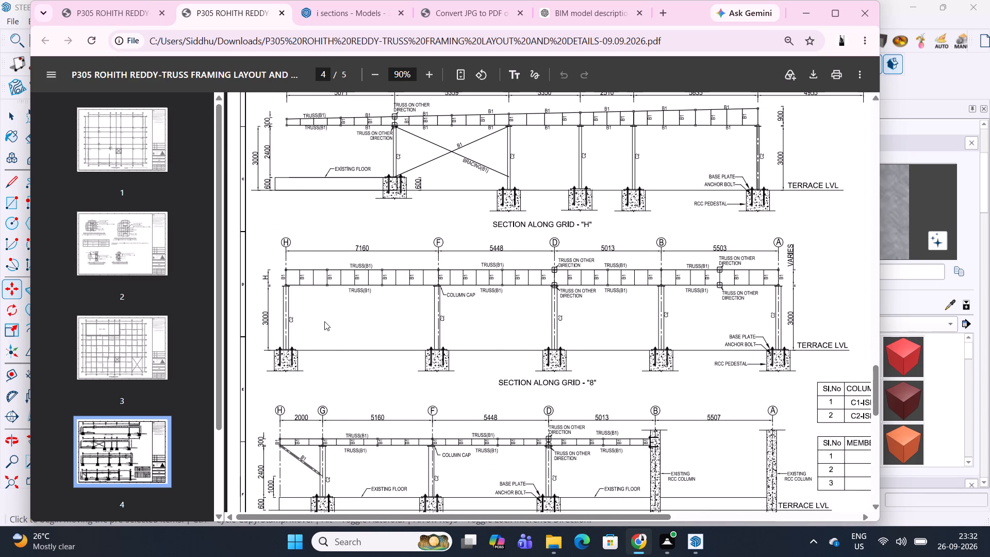
{"action": "scroll", "coordinate": [336, 321], "scroll_direction": "down", "scroll_amount": 3}
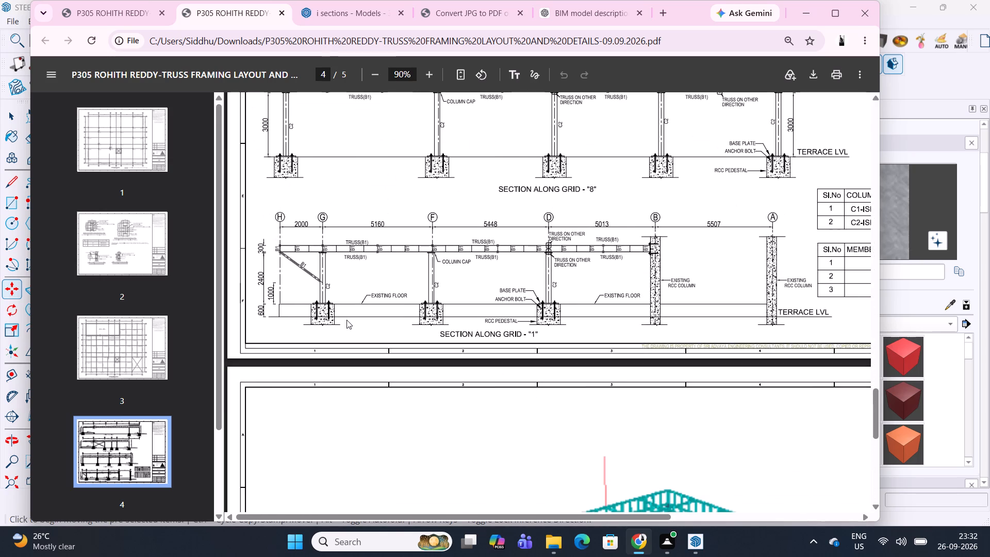
{"action": "scroll", "coordinate": [347, 320], "scroll_direction": "up", "scroll_amount": 1}
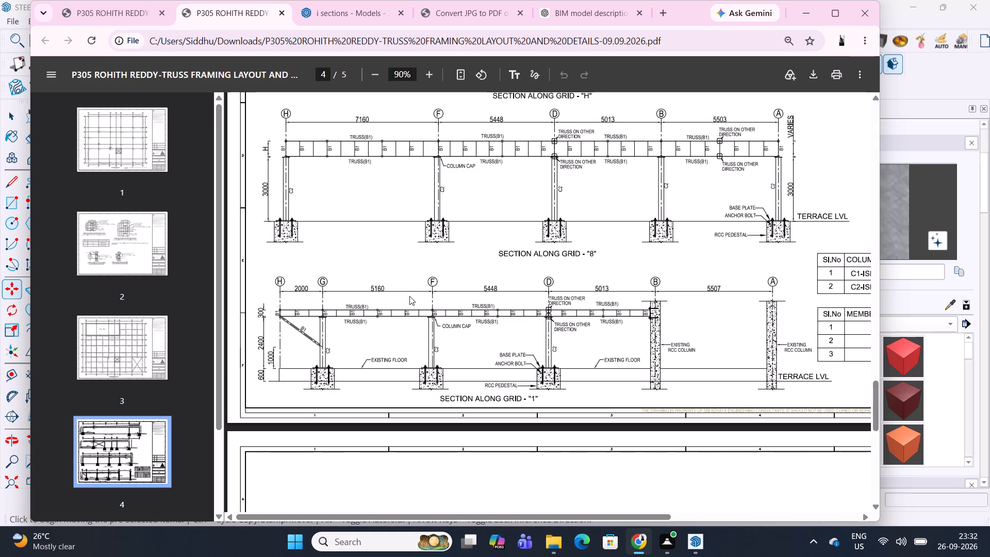
Back in SketchUp, examine the frame corner between grids 1 and 2 and grids G and H, including the diagonal brace.
{"action": "left_click", "coordinate": [812, 13]}
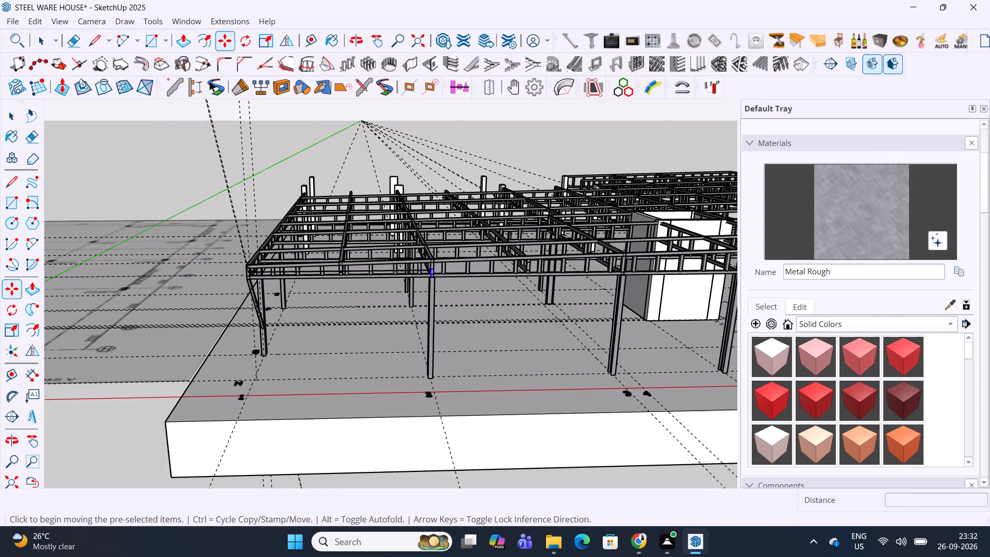
{"action": "scroll", "coordinate": [305, 367], "scroll_direction": "down", "scroll_amount": 3}
{"action": "middle_click_drag", "start_coordinate": [361, 355], "coordinate": [354, 449]}
{"action": "middle_click_drag", "start_coordinate": [354, 440], "coordinate": [409, 442], "text": "shift"}
{"action": "scroll", "coordinate": [380, 419], "scroll_direction": "up", "scroll_amount": 4}
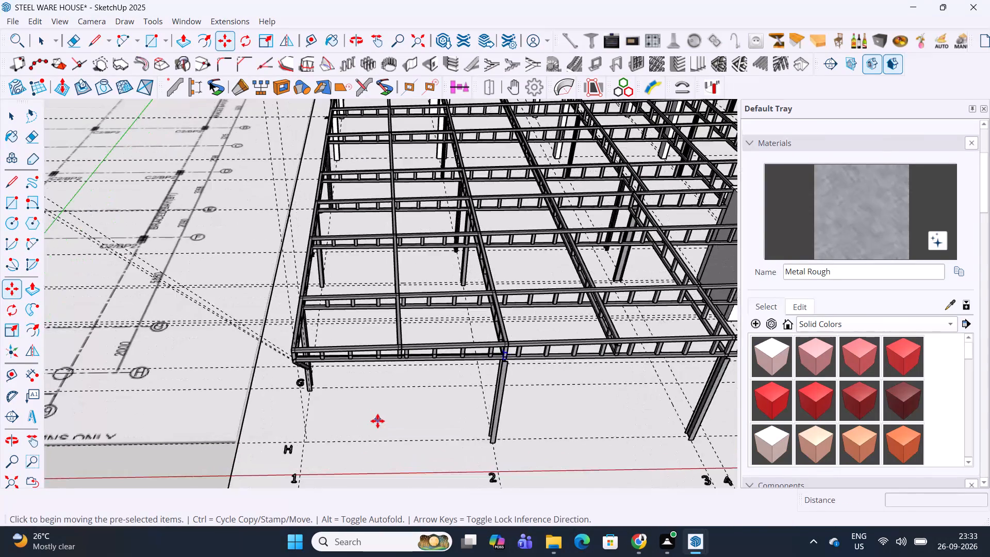
{"action": "scroll", "coordinate": [377, 421], "scroll_direction": "up", "scroll_amount": 2}
{"action": "middle_click_drag", "start_coordinate": [377, 421], "coordinate": [384, 422], "text": "shift"}
{"action": "scroll", "coordinate": [406, 357], "scroll_direction": "down", "scroll_amount": 3}
{"action": "middle_click_drag", "start_coordinate": [430, 347], "coordinate": [419, 367]}
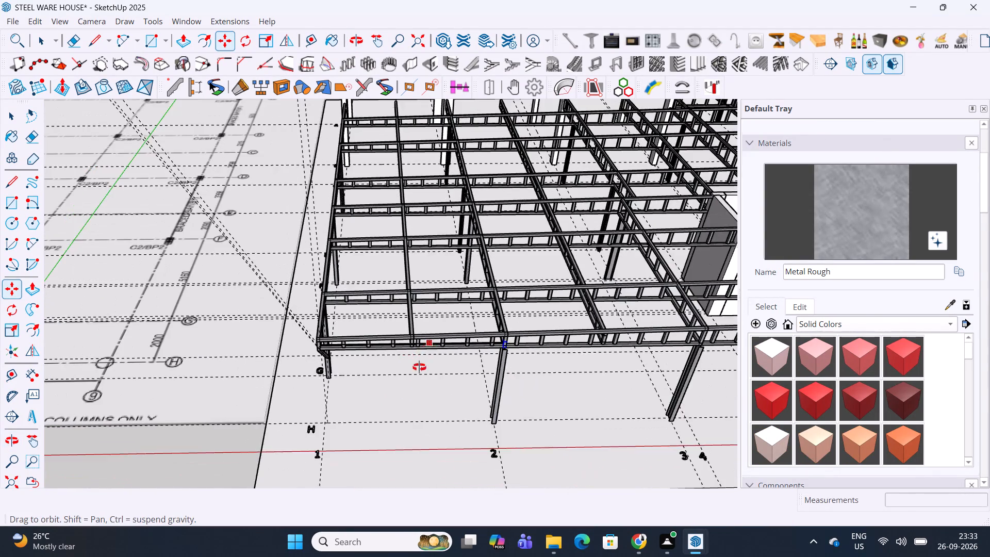
{"action": "middle_click_drag", "start_coordinate": [419, 367], "coordinate": [551, 300]}
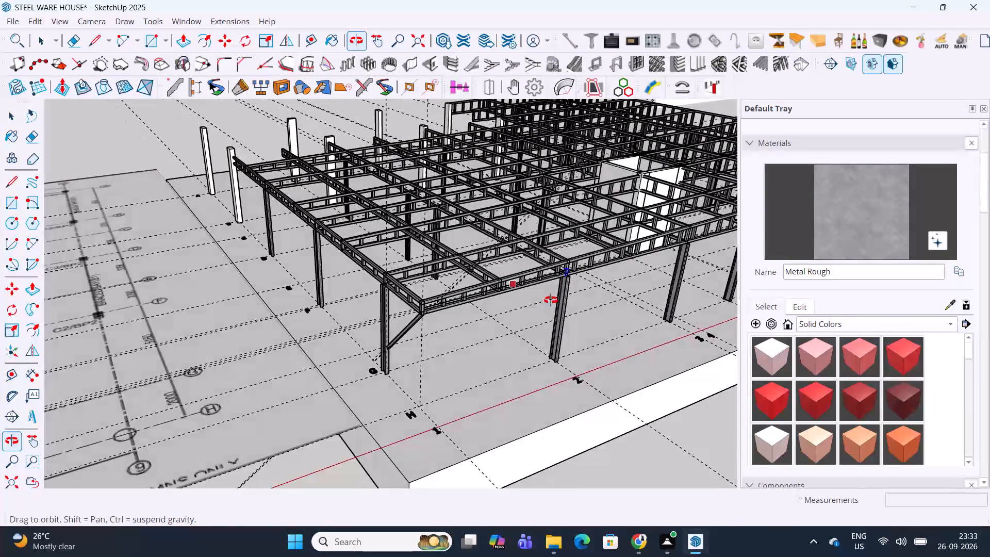
{"action": "middle_click_drag", "start_coordinate": [551, 300], "coordinate": [417, 293]}
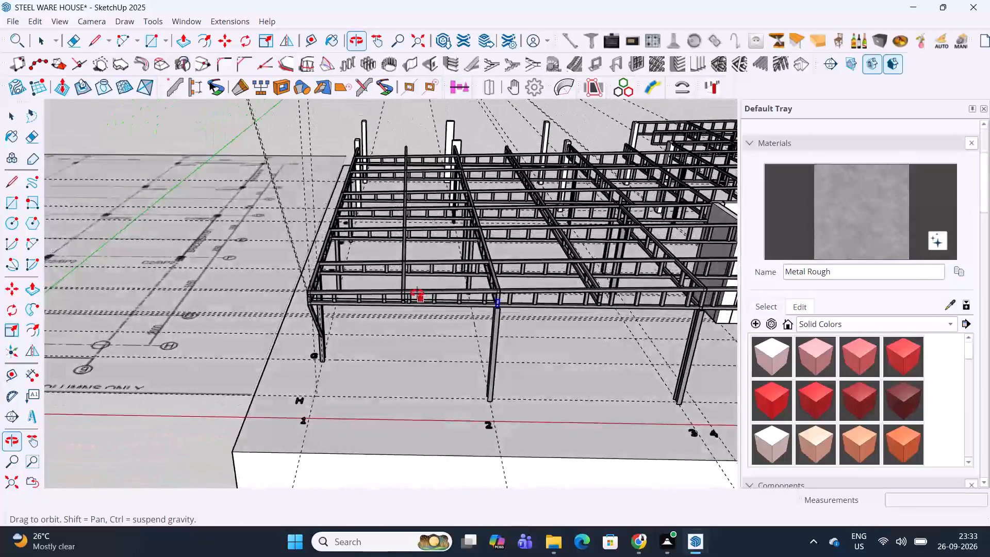
{"action": "middle_click_drag", "start_coordinate": [417, 293], "coordinate": [583, 299]}
{"action": "scroll", "coordinate": [421, 327], "scroll_direction": "up", "scroll_amount": 10}
{"action": "middle_click_drag", "start_coordinate": [431, 318], "coordinate": [364, 421], "text": "shift"}
{"action": "middle_click_drag", "start_coordinate": [366, 420], "coordinate": [400, 367]}
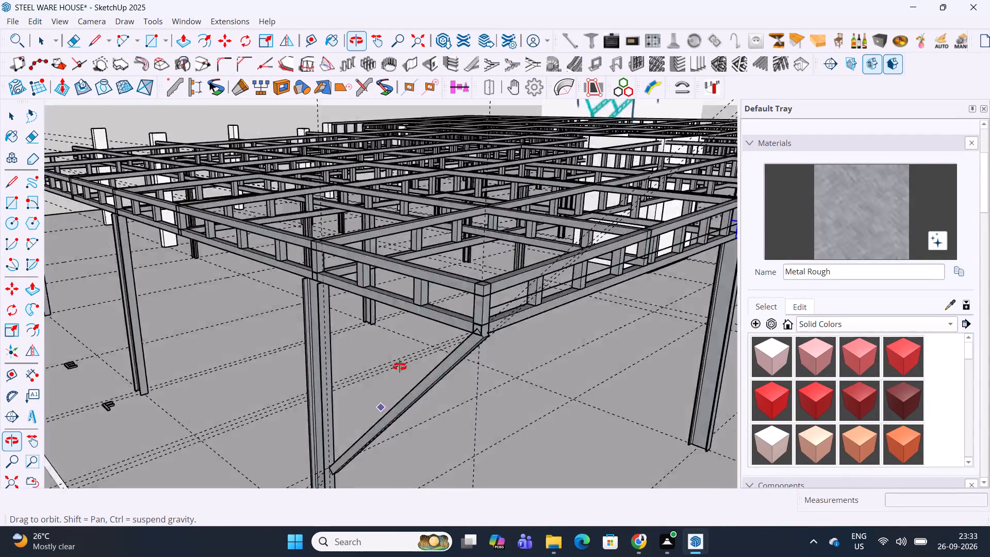
{"action": "middle_click_drag", "start_coordinate": [400, 367], "coordinate": [411, 338]}
{"action": "scroll", "coordinate": [371, 292], "scroll_direction": "down", "scroll_amount": 5}
{"action": "middle_click_drag", "start_coordinate": [430, 345], "coordinate": [371, 352]}
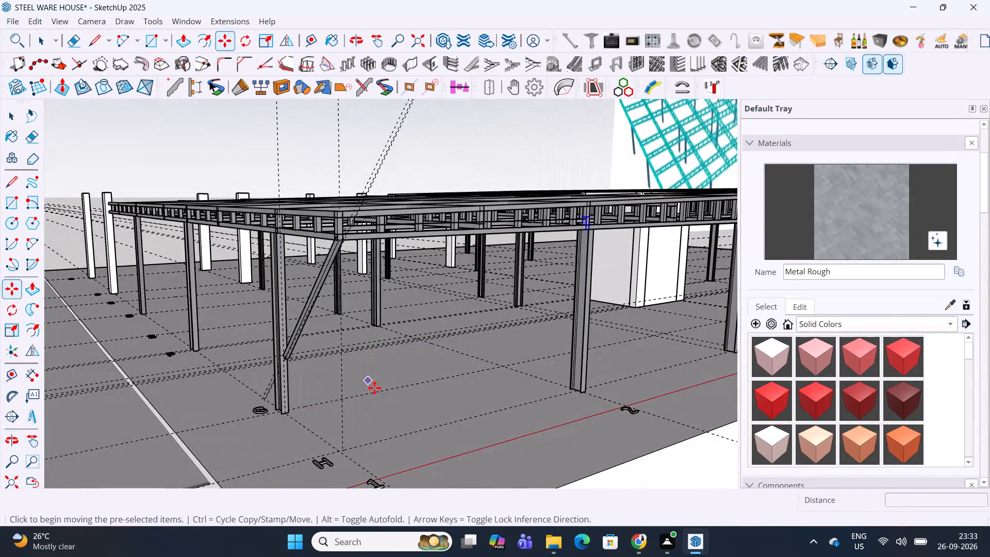
{"action": "middle_click_drag", "start_coordinate": [376, 388], "coordinate": [381, 306], "text": "shift"}
{"action": "middle_click_drag", "start_coordinate": [387, 306], "coordinate": [331, 387]}
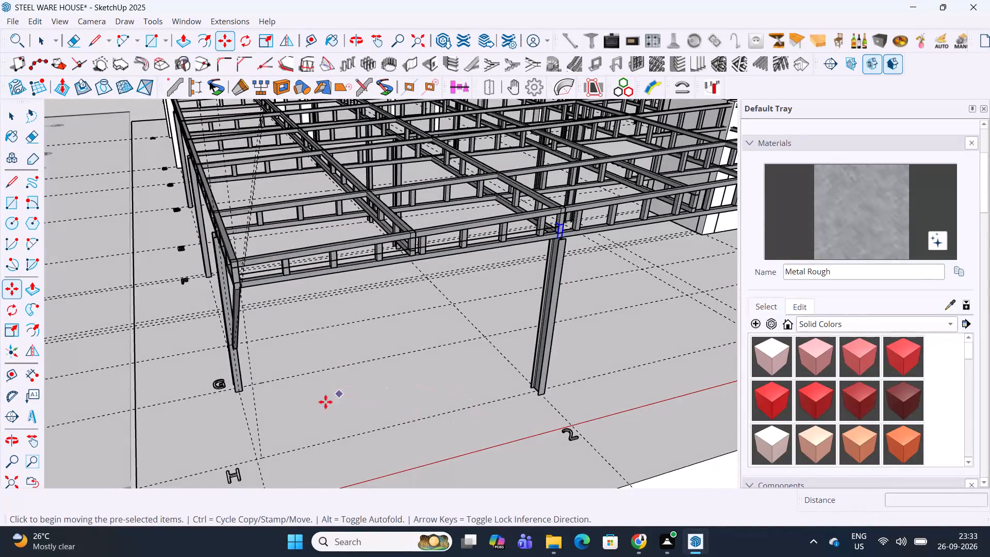
Draw a rectangle on the ground between grids 1 and 2 and grids G and H, and extrude it 600 mm as the existing floor.
{"action": "scroll", "coordinate": [286, 444], "scroll_direction": "up", "scroll_amount": 2}
{"action": "middle_click_drag", "start_coordinate": [289, 441], "coordinate": [317, 421], "text": "shift"}
{"action": "key", "text": "r"}
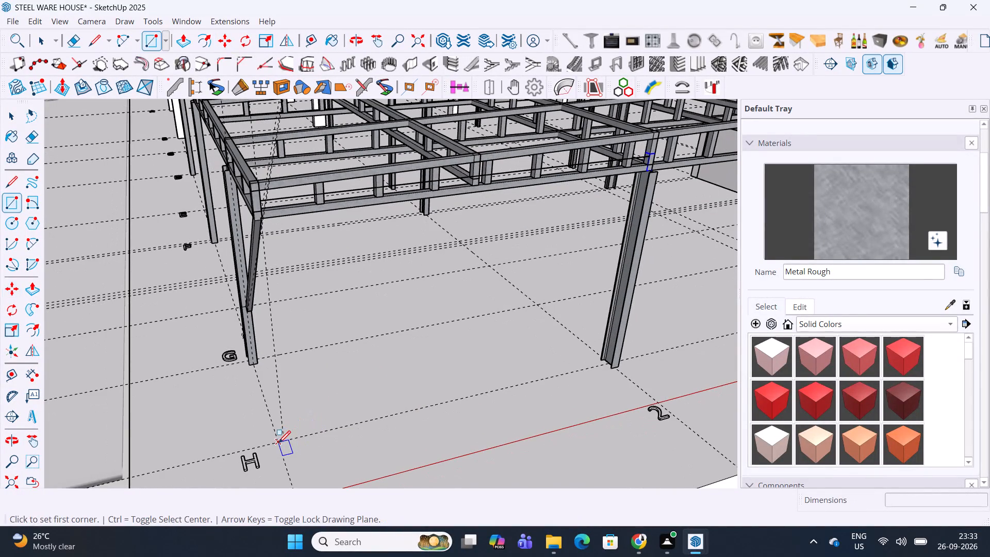
{"action": "left_click", "coordinate": [278, 444]}
{"action": "left_click", "coordinate": [540, 303]}
{"action": "middle_click_drag", "start_coordinate": [588, 322], "coordinate": [524, 323]}
{"action": "key", "text": "p"}
{"action": "left_click", "coordinate": [481, 370]}
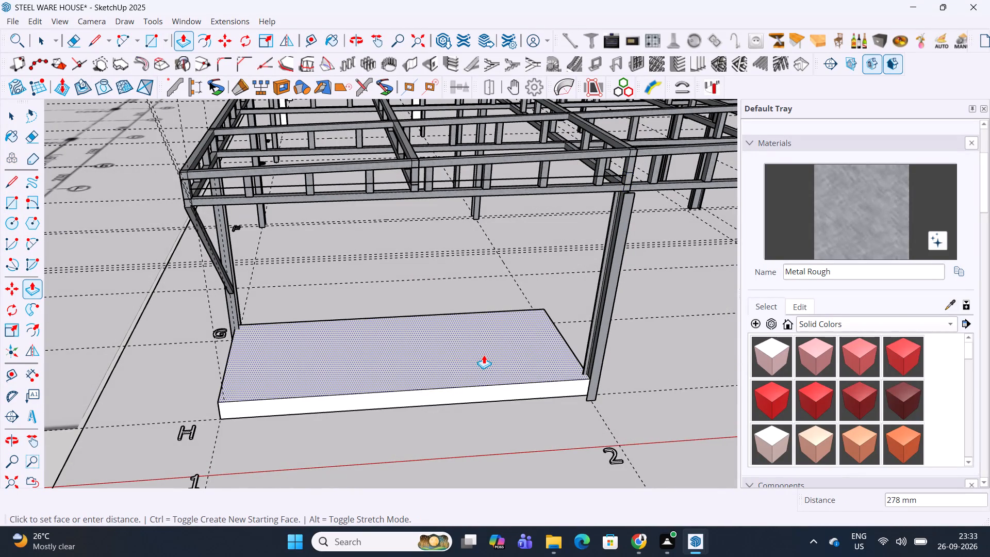
{"action": "type", "text": "6''"}
{"action": "key", "text": "BackSpace"}
{"action": "key", "text": "BackSpace"}
{"action": "type", "text": "00"}
{"action": "key", "text": "Return"}
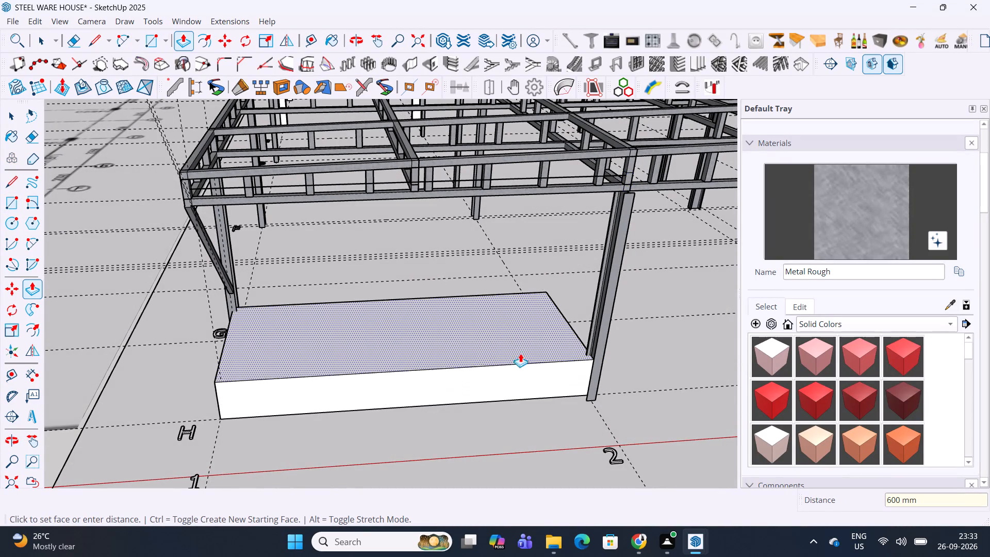
Push/pull the floor's grid H face about 125 mm and its grid 2 side face about 63 mm to meet the column faces.
{"action": "middle_click_drag", "start_coordinate": [617, 356], "coordinate": [508, 324]}
{"action": "scroll", "coordinate": [537, 384], "scroll_direction": "up", "scroll_amount": 3}
{"action": "left_click", "coordinate": [537, 391]}
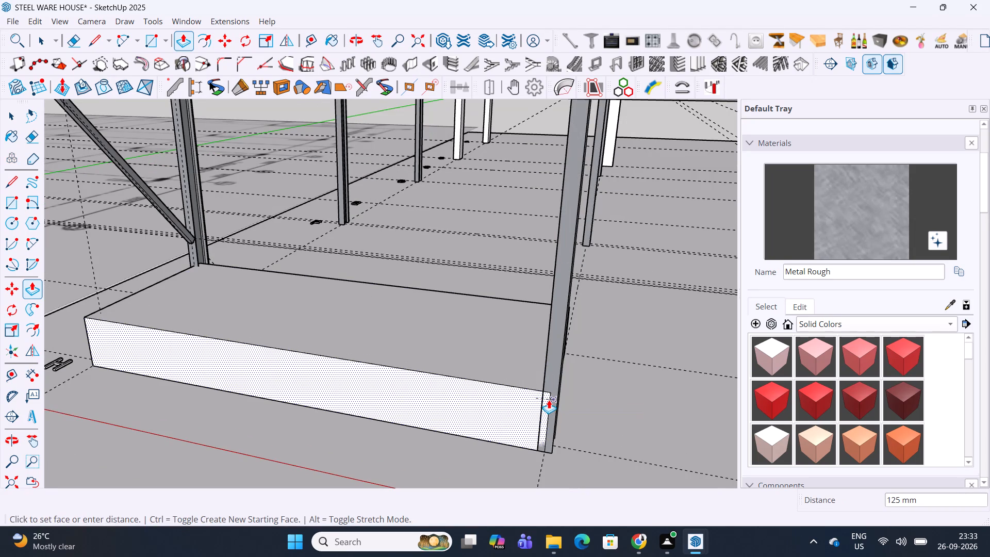
{"action": "left_click", "coordinate": [549, 400]}
{"action": "middle_click_drag", "start_coordinate": [571, 402], "coordinate": [441, 384]}
{"action": "left_click", "coordinate": [469, 390]}
{"action": "scroll", "coordinate": [400, 395], "scroll_direction": "up", "scroll_amount": 4}
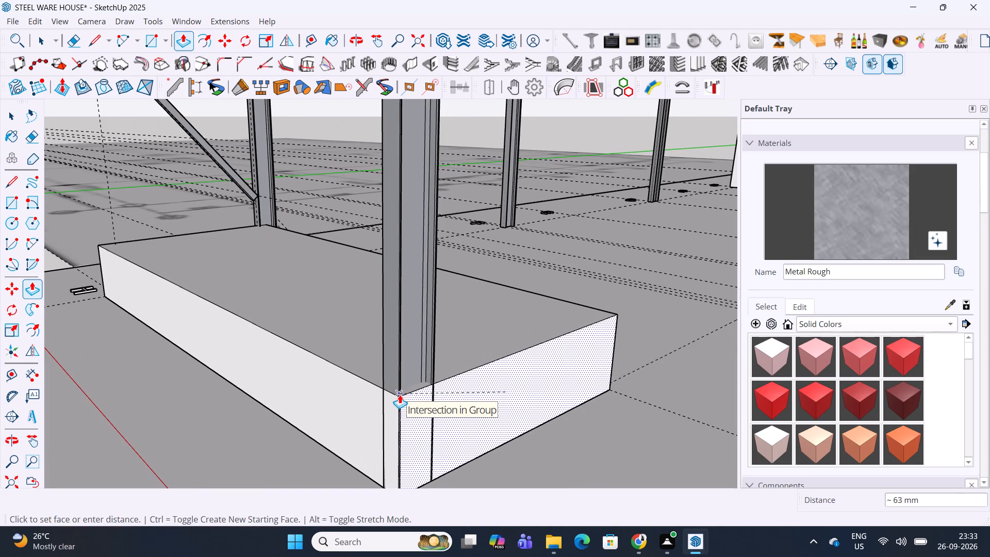
{"action": "left_click", "coordinate": [400, 395]}
Extend the floor's grid G face about 15506 mm to the white columns at the far end.
{"action": "scroll", "coordinate": [495, 342], "scroll_direction": "down", "scroll_amount": 6}
{"action": "middle_click_drag", "start_coordinate": [615, 348], "coordinate": [270, 328]}
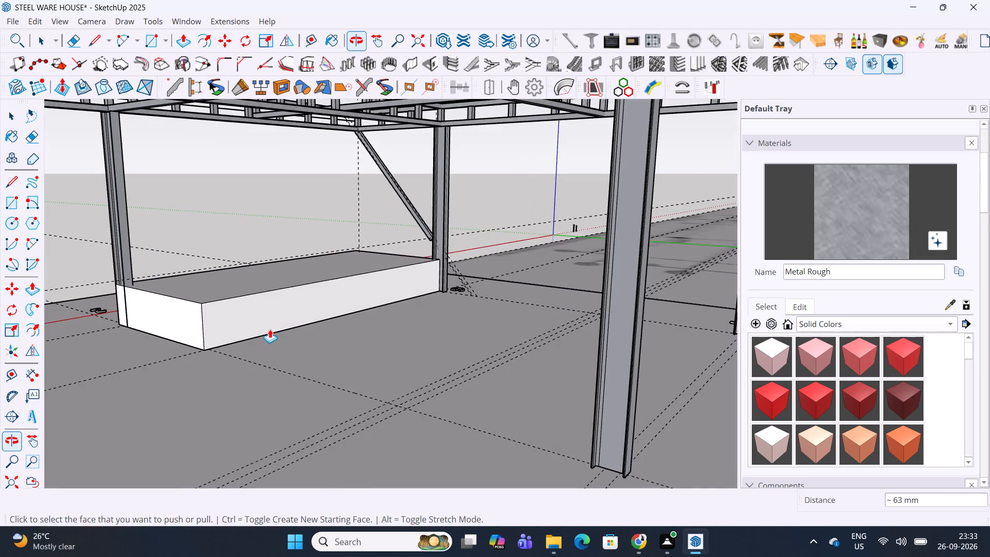
{"action": "left_click", "coordinate": [258, 324]}
{"action": "scroll", "coordinate": [487, 287], "scroll_direction": "down", "scroll_amount": 9}
{"action": "middle_click_drag", "start_coordinate": [623, 270], "coordinate": [644, 370]}
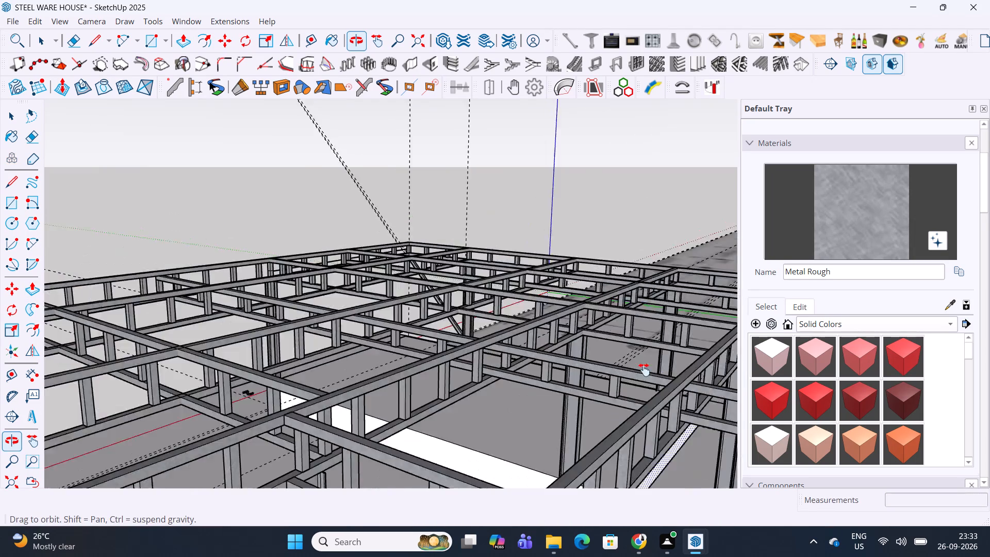
{"action": "middle_click_drag", "start_coordinate": [644, 370], "coordinate": [660, 443]}
{"action": "scroll", "coordinate": [522, 242], "scroll_direction": "down", "scroll_amount": 4}
{"action": "middle_click_drag", "start_coordinate": [602, 338], "coordinate": [311, 264], "text": "shift"}
{"action": "scroll", "coordinate": [423, 304], "scroll_direction": "up", "scroll_amount": 4}
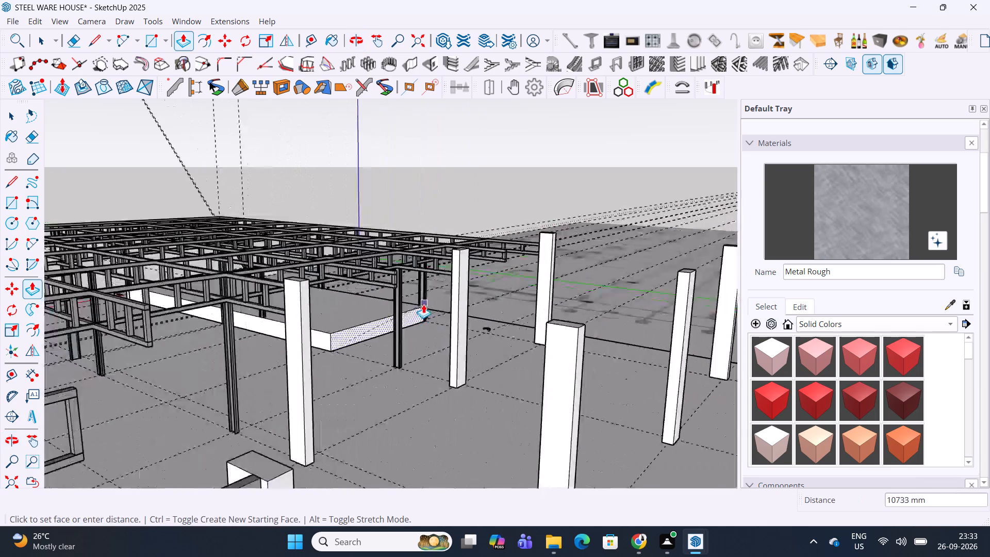
{"action": "scroll", "coordinate": [433, 313], "scroll_direction": "up", "scroll_amount": 3}
{"action": "left_click", "coordinate": [468, 338]}
Select the whole extended floor slab and make it a group.
{"action": "scroll", "coordinate": [456, 323], "scroll_direction": "down", "scroll_amount": 4}
{"action": "middle_click_drag", "start_coordinate": [398, 324], "coordinate": [411, 338]}
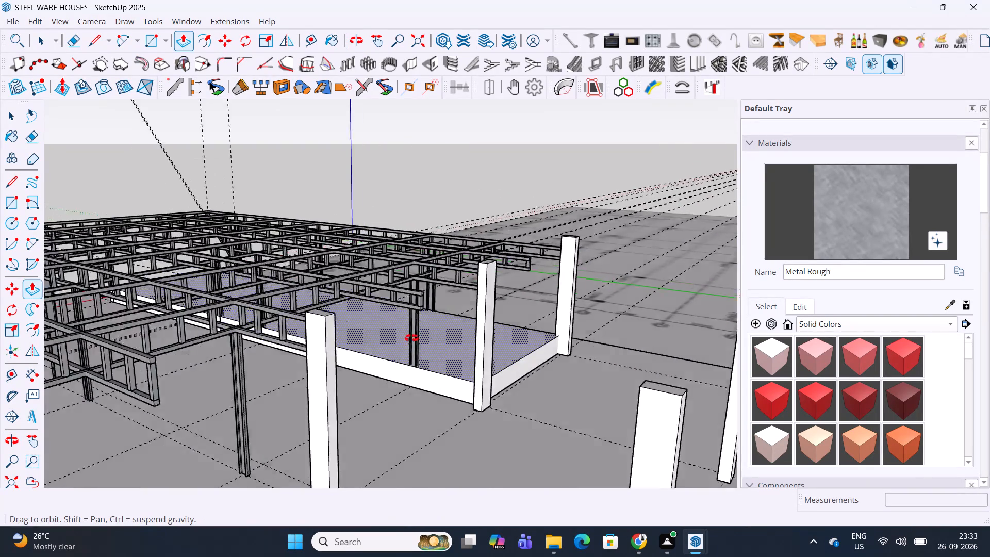
{"action": "middle_click_drag", "start_coordinate": [411, 338], "coordinate": [930, 307]}
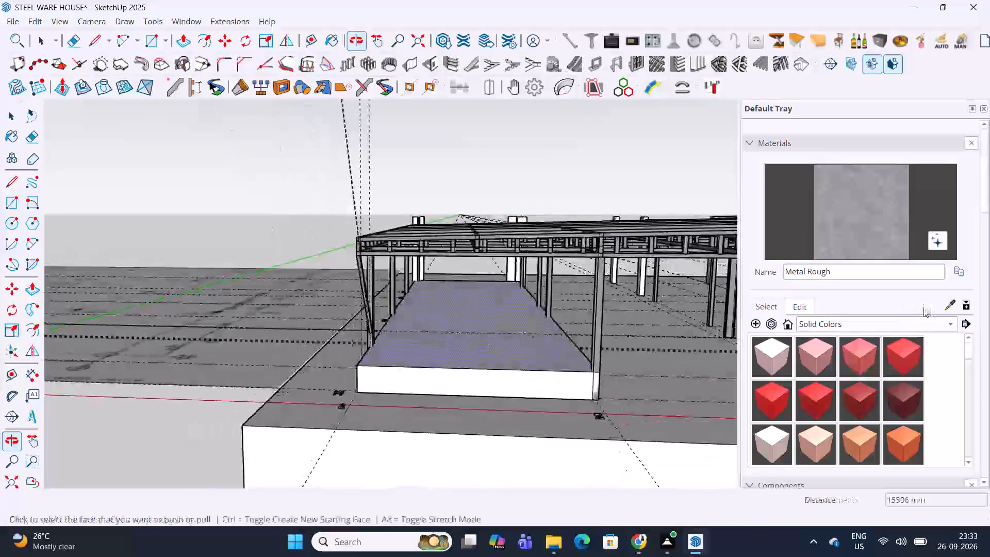
{"action": "key", "text": "space"}
{"action": "triple_click", "coordinate": [463, 352]}
{"action": "left_click", "coordinate": [463, 352]}
{"action": "right_click", "coordinate": [463, 352]}
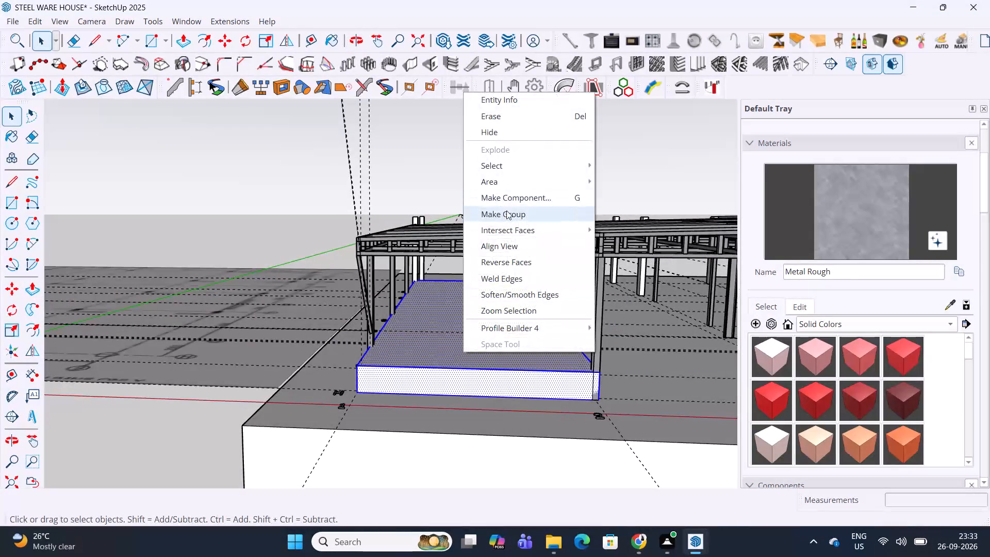
{"action": "left_click", "coordinate": [506, 210]}
Inside the floor group, push/pull the grid 1 side face to the outer flange edges of the grid G column.
{"action": "scroll", "coordinate": [386, 268], "scroll_direction": "up", "scroll_amount": 3}
{"action": "middle_click_drag", "start_coordinate": [341, 278], "coordinate": [594, 285]}
{"action": "middle_click_drag", "start_coordinate": [467, 430], "coordinate": [498, 358]}
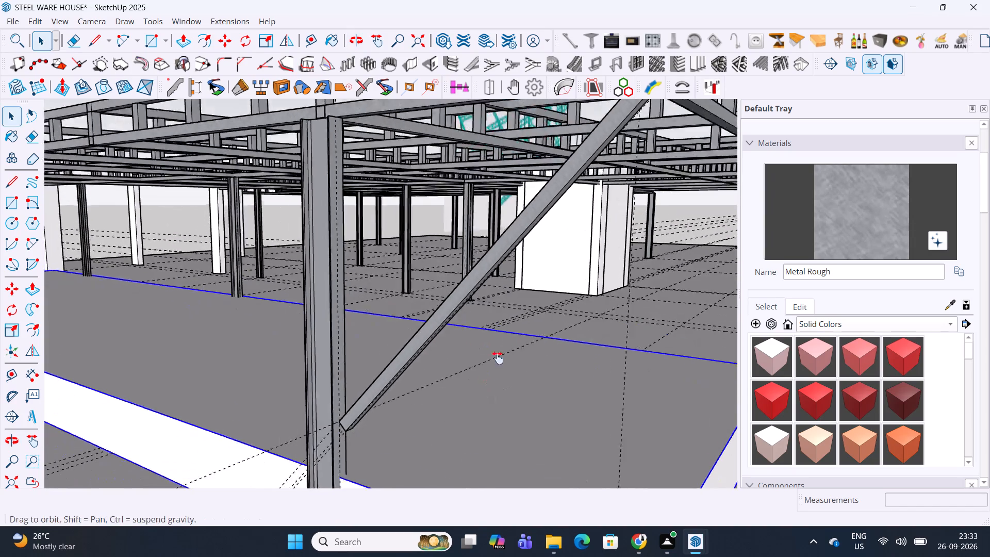
{"action": "middle_click_drag", "start_coordinate": [498, 358], "coordinate": [511, 327]}
{"action": "scroll", "coordinate": [436, 399], "scroll_direction": "up", "scroll_amount": 3}
{"action": "scroll", "coordinate": [380, 359], "scroll_direction": "down", "scroll_amount": 5}
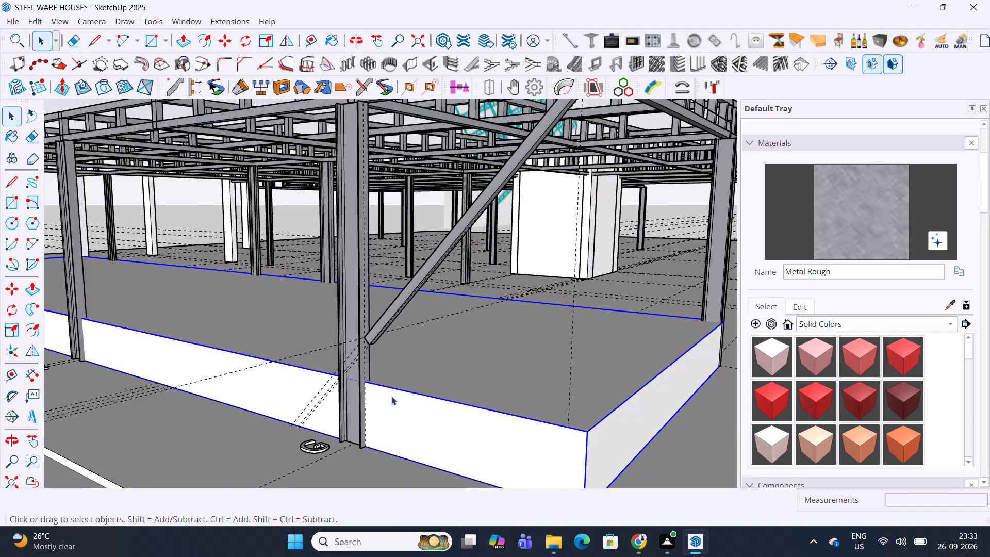
{"action": "double_click", "coordinate": [391, 407]}
{"action": "key", "text": "p"}
{"action": "left_click", "coordinate": [391, 414]}
{"action": "scroll", "coordinate": [372, 391], "scroll_direction": "up", "scroll_amount": 6}
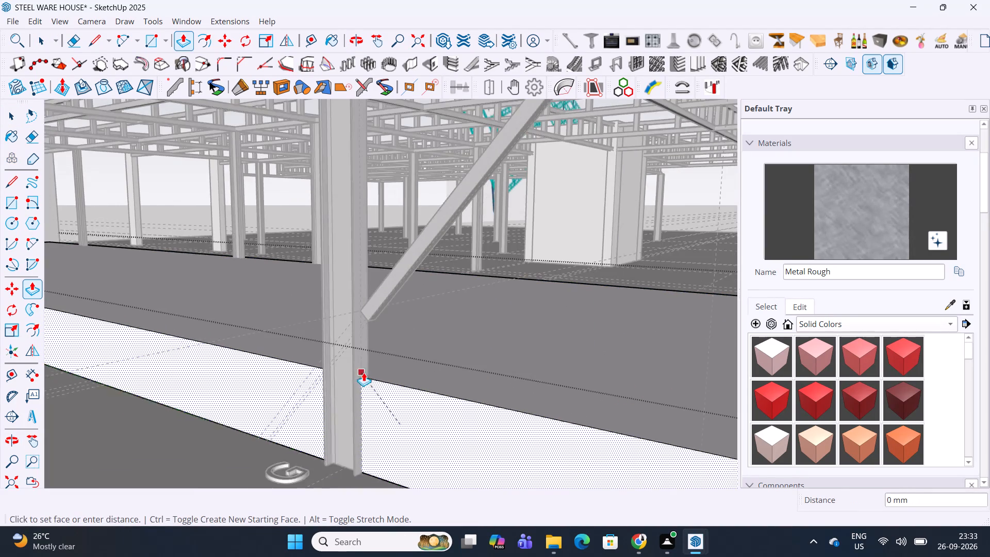
{"action": "scroll", "coordinate": [364, 372], "scroll_direction": "up", "scroll_amount": 2}
{"action": "left_click", "coordinate": [348, 355]}
{"action": "key", "text": "space"}
{"action": "key", "text": "Escape"}
Place a guide along the floor top at the grid G column's web, and another guide 1000 mm above it.
{"action": "scroll", "coordinate": [348, 355], "scroll_direction": "down", "scroll_amount": 7}
{"action": "middle_click_drag", "start_coordinate": [368, 287], "coordinate": [358, 343]}
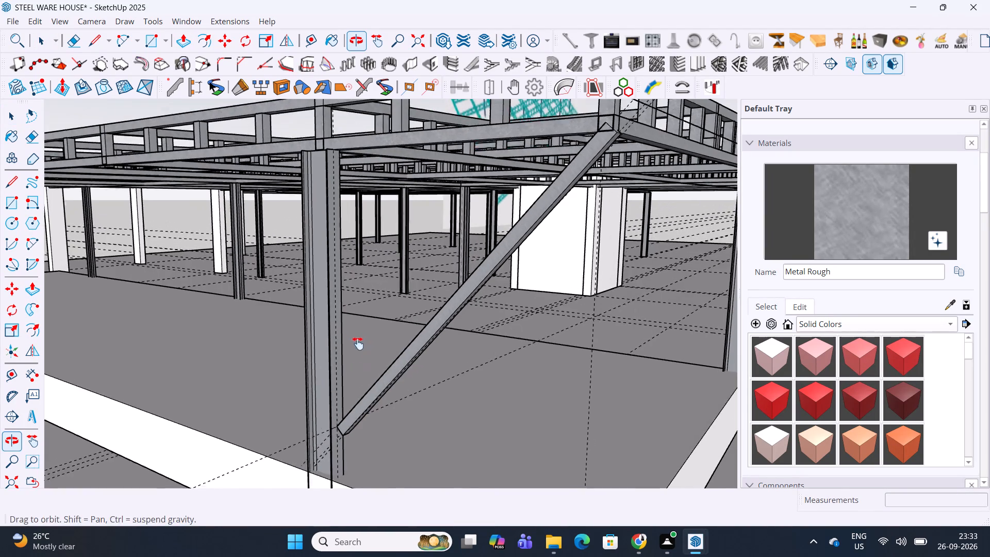
{"action": "middle_click_drag", "start_coordinate": [358, 343], "coordinate": [358, 344]}
{"action": "left_click", "coordinate": [385, 377]}
{"action": "scroll", "coordinate": [353, 413], "scroll_direction": "up", "scroll_amount": 3}
{"action": "middle_click_drag", "start_coordinate": [336, 426], "coordinate": [435, 325]}
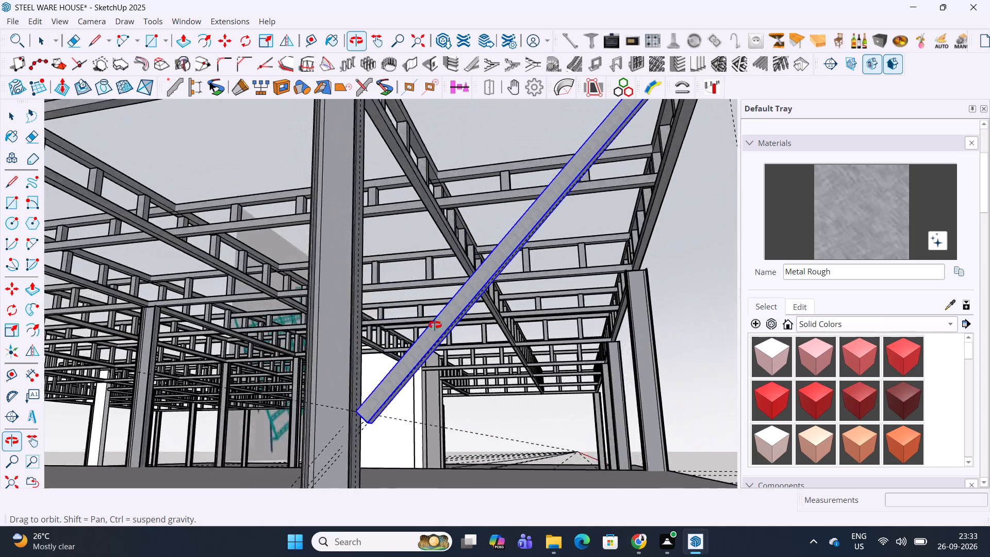
{"action": "middle_click_drag", "start_coordinate": [435, 325], "coordinate": [422, 349]}
{"action": "scroll", "coordinate": [318, 411], "scroll_direction": "up", "scroll_amount": 1}
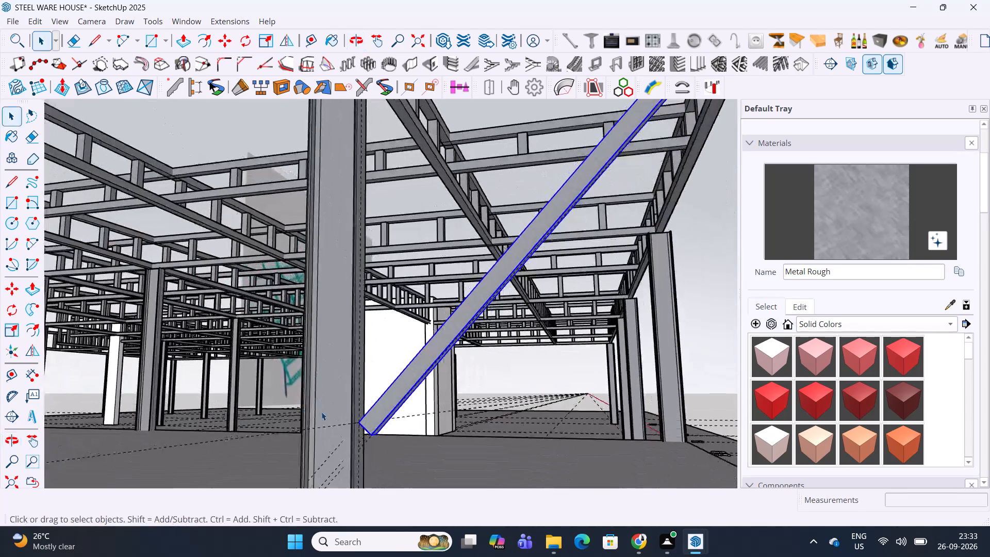
{"action": "middle_click_drag", "start_coordinate": [323, 411], "coordinate": [331, 314]}
{"action": "scroll", "coordinate": [321, 427], "scroll_direction": "up", "scroll_amount": 3}
{"action": "middle_click_drag", "start_coordinate": [347, 407], "coordinate": [334, 525]}
{"action": "scroll", "coordinate": [341, 402], "scroll_direction": "up", "scroll_amount": 9}
{"action": "key", "text": "t"}
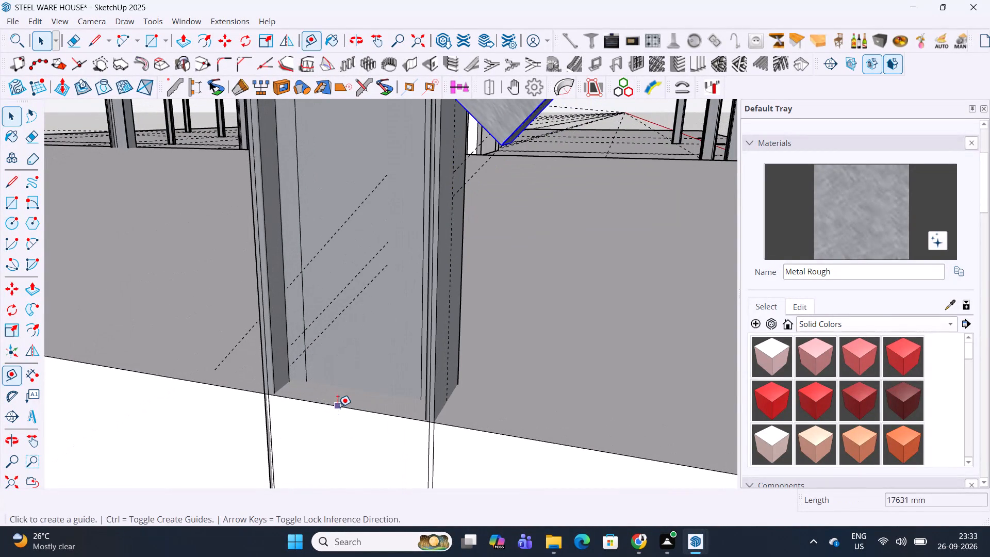
{"action": "left_click", "coordinate": [338, 407]}
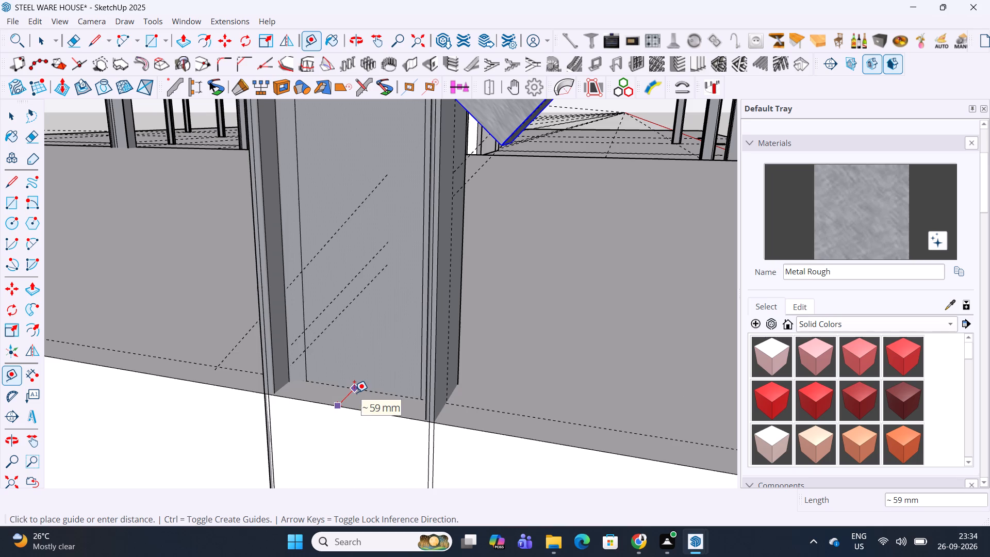
{"action": "left_click", "coordinate": [354, 392]}
{"action": "left_click", "coordinate": [365, 390]}
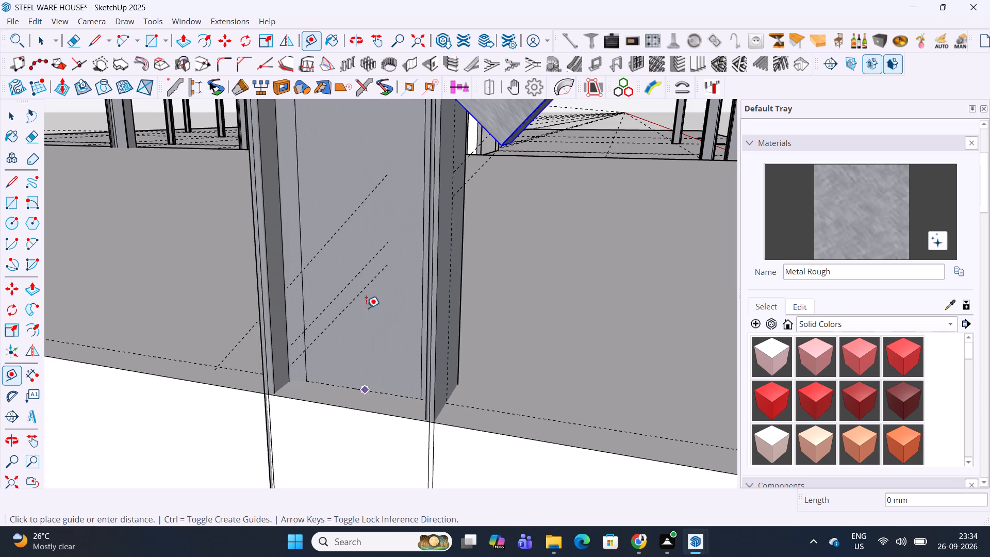
{"action": "type", "text": "1000"}
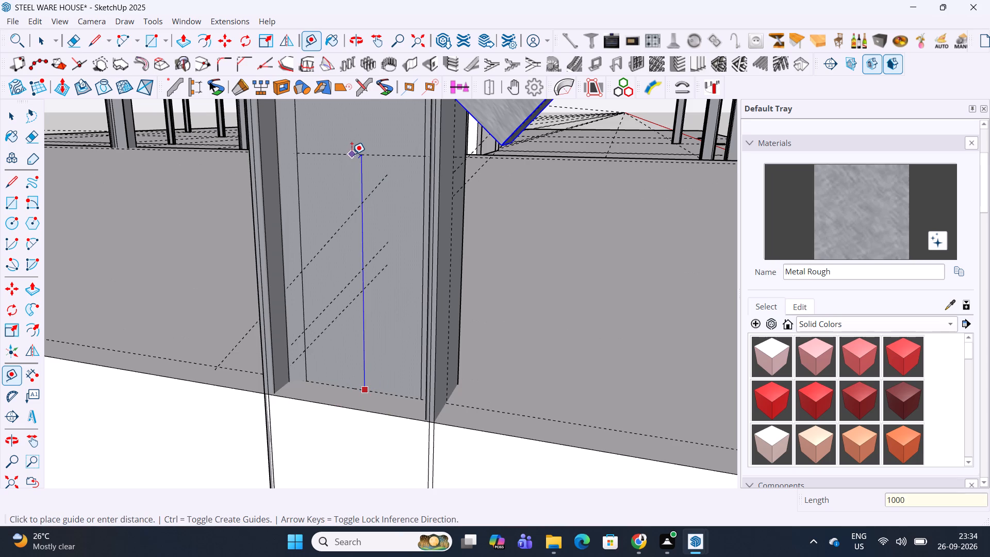
{"action": "key", "text": "Return"}
Move the diagonal brace vertically about 603 mm so its lower end meets the guide 1000 mm above the floor.
{"action": "scroll", "coordinate": [352, 154], "scroll_direction": "down", "scroll_amount": 10}
{"action": "middle_click_drag", "start_coordinate": [395, 148], "coordinate": [367, 353]}
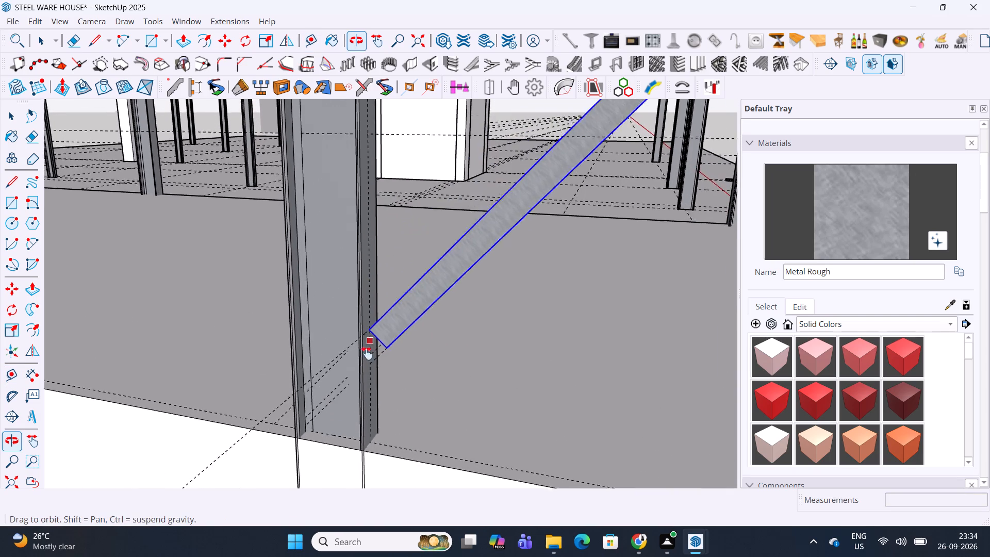
{"action": "middle_click_drag", "start_coordinate": [367, 353], "coordinate": [359, 401]}
{"action": "middle_click_drag", "start_coordinate": [362, 365], "coordinate": [295, 324]}
{"action": "key", "text": "space"}
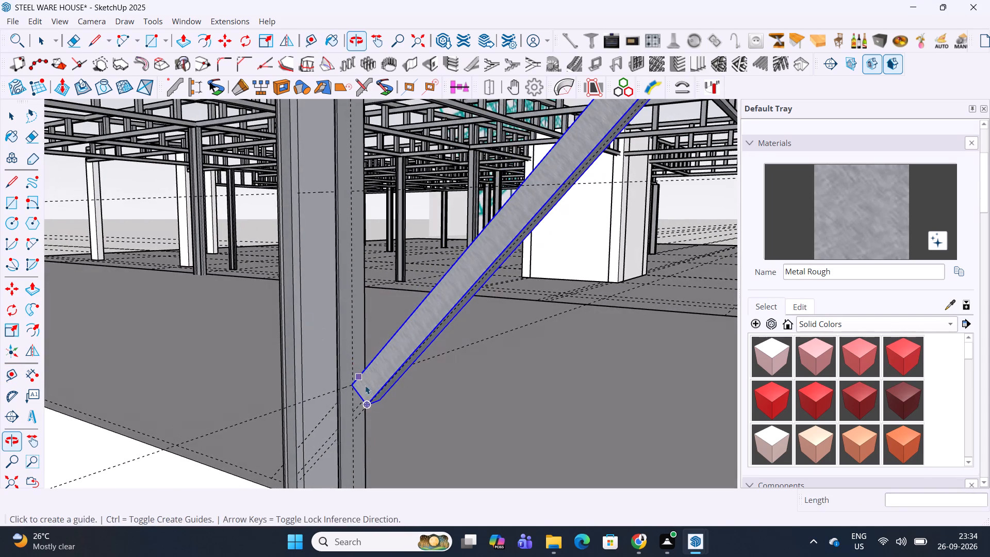
{"action": "left_click", "coordinate": [368, 396]}
{"action": "scroll", "coordinate": [363, 396], "scroll_direction": "up", "scroll_amount": 7}
{"action": "key", "text": "m"}
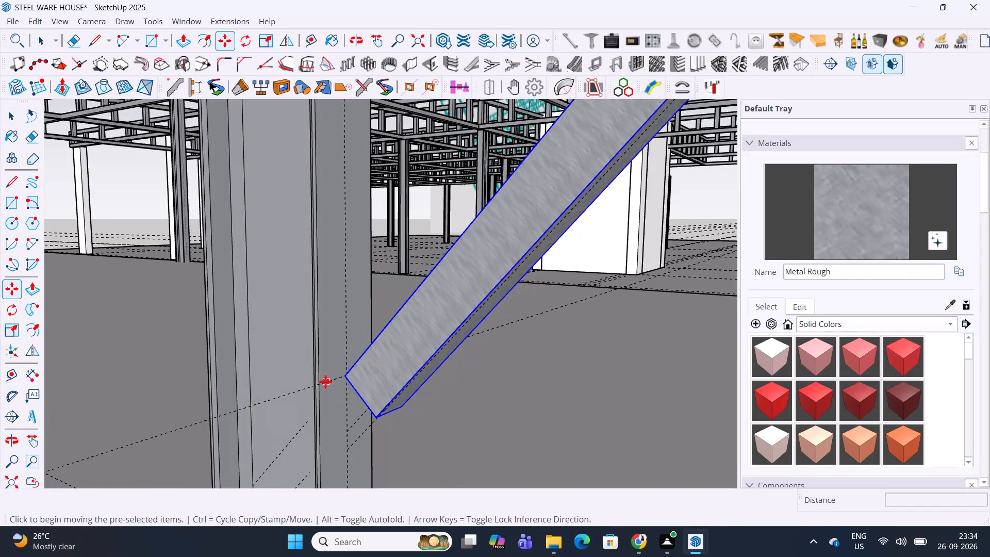
{"action": "left_click", "coordinate": [325, 382]}
{"action": "middle_click_drag", "start_coordinate": [324, 228], "coordinate": [327, 415], "text": "shift"}
{"action": "middle_click_drag", "start_coordinate": [338, 230], "coordinate": [335, 372], "text": "shift"}
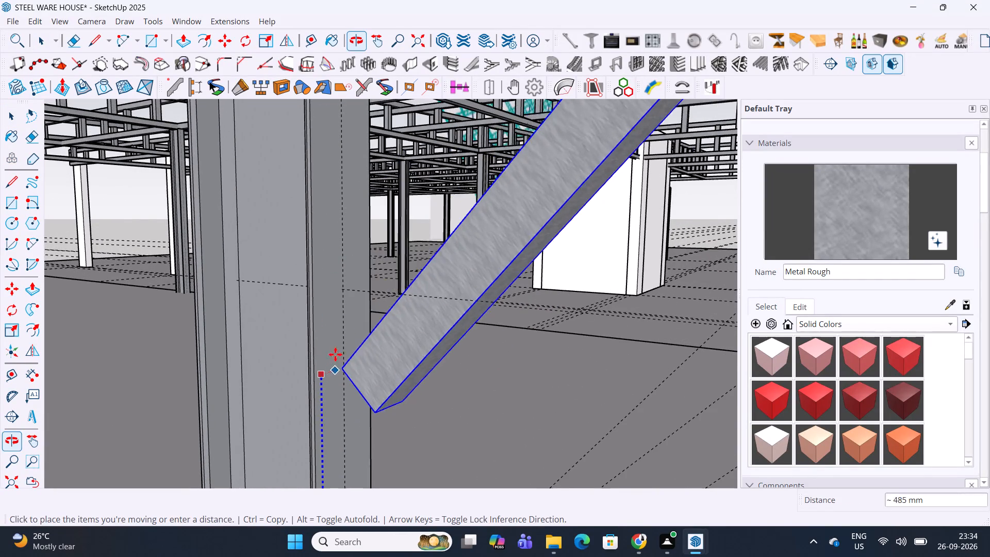
{"action": "left_click", "coordinate": [321, 290]}
Rotate the diagonal brace about 9.3 degrees around its lower end so its upper end meets the truss's bottom corner.
{"action": "scroll", "coordinate": [342, 290], "scroll_direction": "up", "scroll_amount": 10}
{"action": "middle_click_drag", "start_coordinate": [345, 299], "coordinate": [68, 144]}
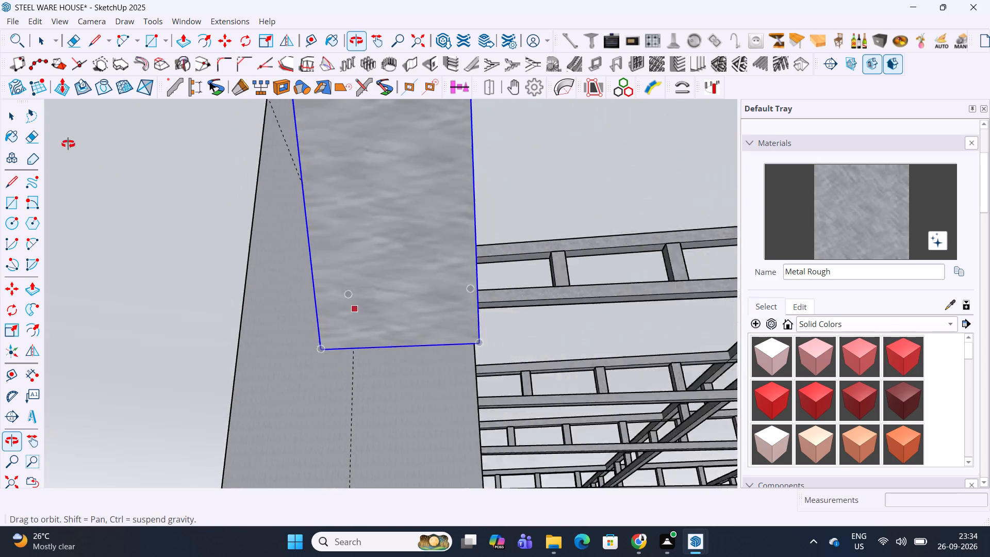
{"action": "middle_click_drag", "start_coordinate": [68, 144], "coordinate": [44, 208]}
{"action": "scroll", "coordinate": [208, 231], "scroll_direction": "down", "scroll_amount": 13}
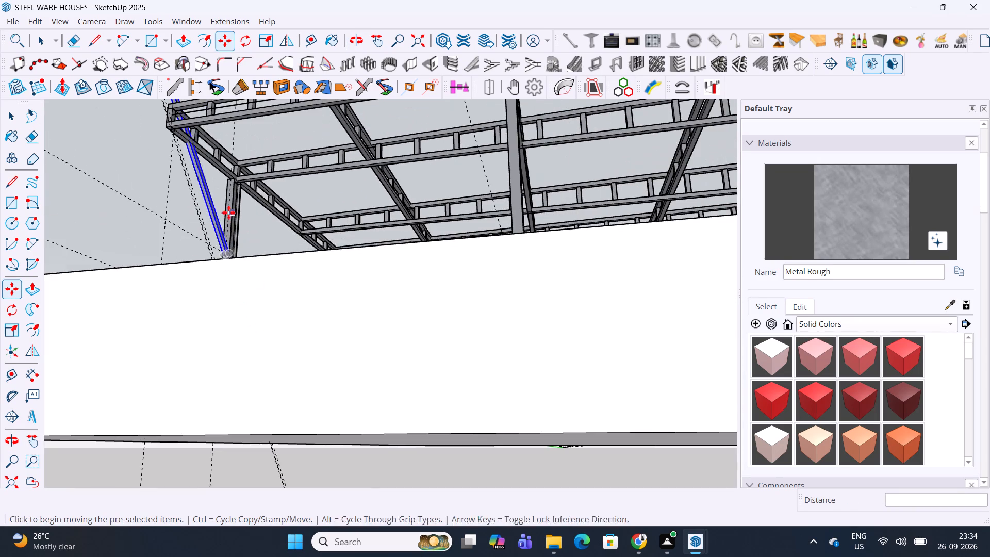
{"action": "middle_click_drag", "start_coordinate": [228, 212], "coordinate": [125, 314]}
{"action": "scroll", "coordinate": [115, 218], "scroll_direction": "up", "scroll_amount": 10}
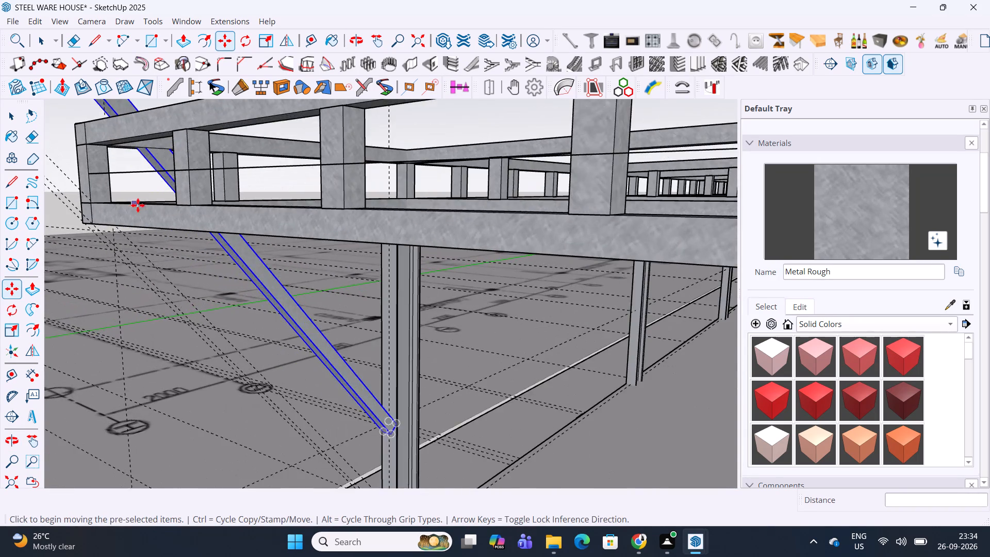
{"action": "middle_click_drag", "start_coordinate": [148, 206], "coordinate": [290, 365], "text": "shift"}
{"action": "middle_click_drag", "start_coordinate": [312, 355], "coordinate": [155, 266]}
{"action": "middle_click_drag", "start_coordinate": [355, 383], "coordinate": [229, 193], "text": "shift"}
{"action": "scroll", "coordinate": [471, 459], "scroll_direction": "up", "scroll_amount": 5}
{"action": "scroll", "coordinate": [494, 454], "scroll_direction": "down", "scroll_amount": 4}
{"action": "scroll", "coordinate": [513, 448], "scroll_direction": "up", "scroll_amount": 20}
{"action": "middle_click_drag", "start_coordinate": [475, 441], "coordinate": [494, 432]}
{"action": "key", "text": "q"}
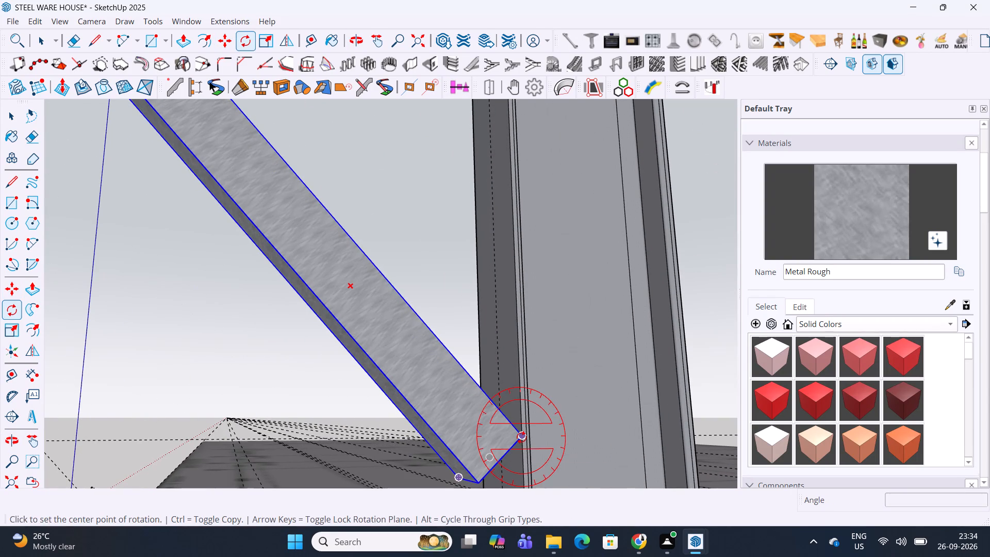
{"action": "left_click", "coordinate": [521, 437]}
{"action": "scroll", "coordinate": [521, 437], "scroll_direction": "down", "scroll_amount": 16}
{"action": "middle_click_drag", "start_coordinate": [327, 208], "coordinate": [416, 339], "text": "shift"}
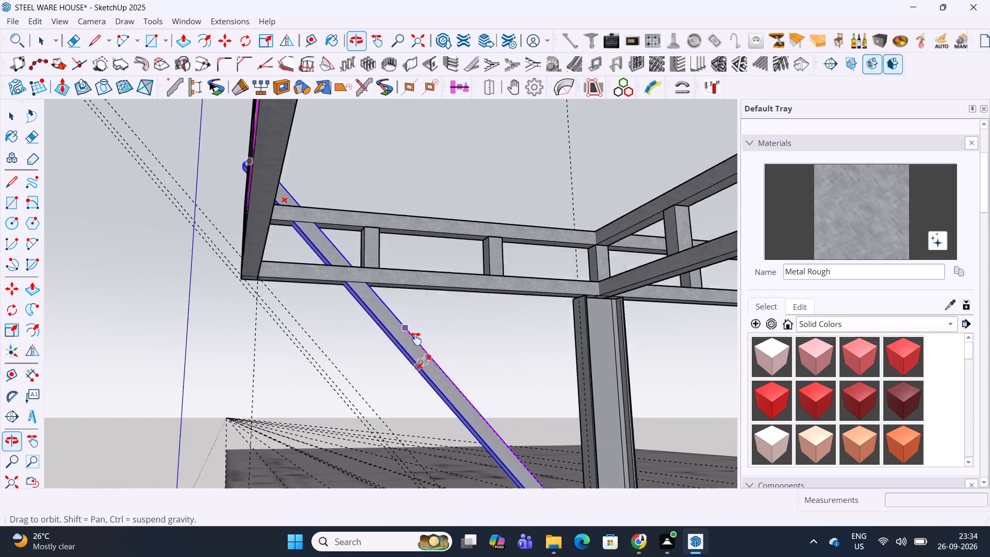
{"action": "middle_click_drag", "start_coordinate": [416, 339], "coordinate": [480, 448], "text": "shift"}
{"action": "scroll", "coordinate": [420, 380], "scroll_direction": "up", "scroll_amount": 4}
{"action": "middle_click_drag", "start_coordinate": [440, 400], "coordinate": [260, 269], "text": "shift"}
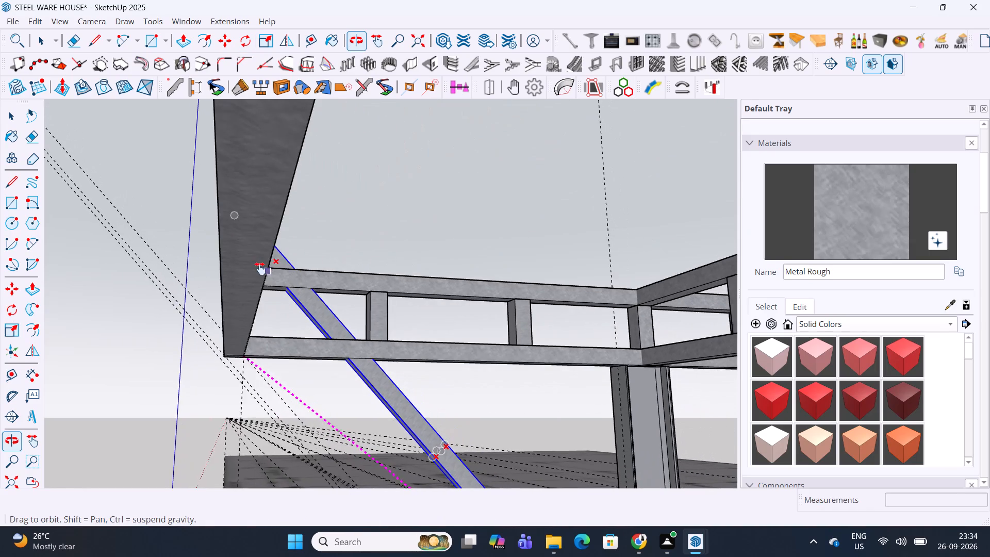
{"action": "middle_click_drag", "start_coordinate": [260, 269], "coordinate": [258, 267], "text": "shift"}
{"action": "scroll", "coordinate": [325, 306], "scroll_direction": "up", "scroll_amount": 4}
{"action": "left_click", "coordinate": [327, 308]}
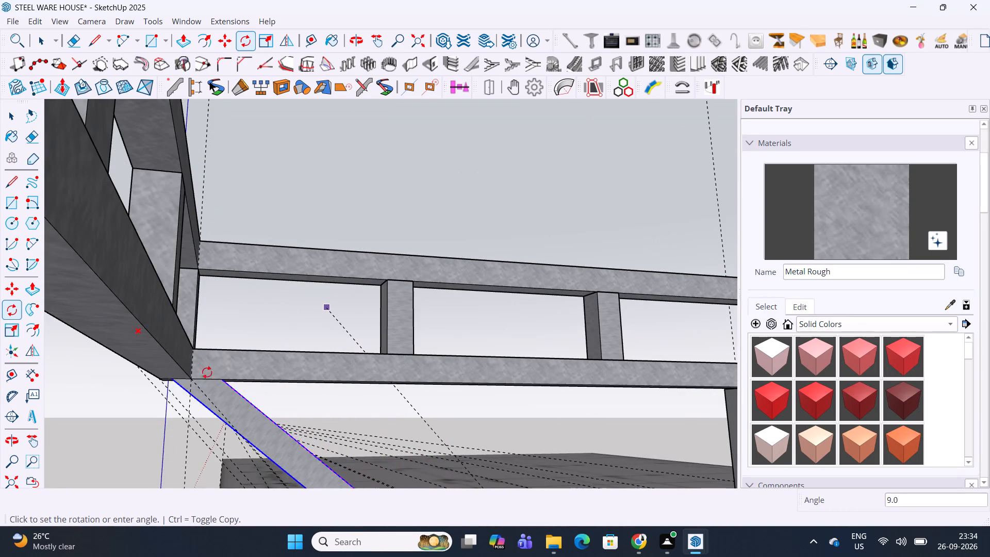
{"action": "middle_click_drag", "start_coordinate": [203, 374], "coordinate": [280, 344], "text": "shift"}
{"action": "scroll", "coordinate": [280, 344], "scroll_direction": "up", "scroll_amount": 5}
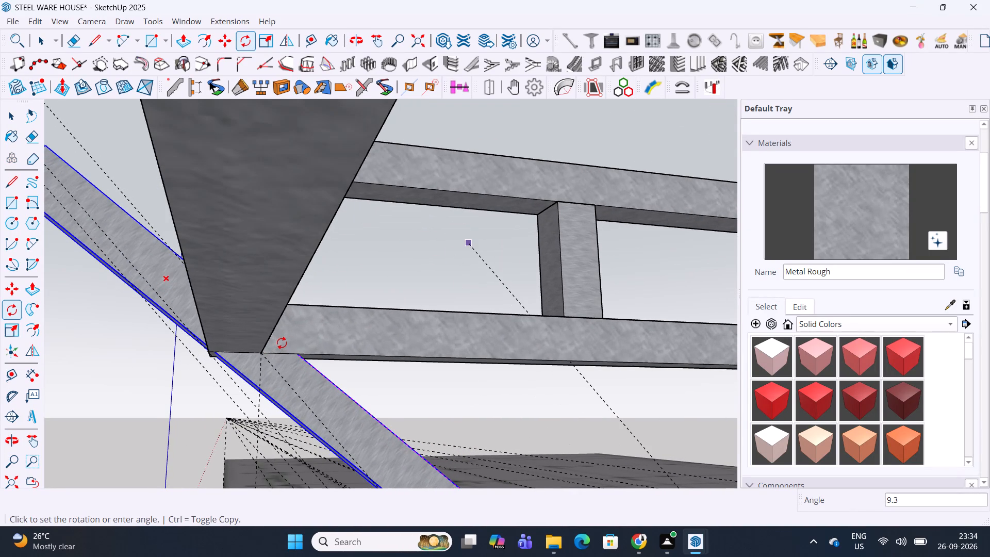
{"action": "scroll", "coordinate": [280, 342], "scroll_direction": "up", "scroll_amount": 3}
{"action": "left_click", "coordinate": [280, 342]}
Inside the brace group, push the upper end face back about 407 mm so it stops at the truss's bottom corner.
{"action": "scroll", "coordinate": [224, 341], "scroll_direction": "up", "scroll_amount": 1}
{"action": "middle_click_drag", "start_coordinate": [226, 341], "coordinate": [377, 369]}
{"action": "scroll", "coordinate": [380, 369], "scroll_direction": "down", "scroll_amount": 6}
{"action": "middle_click_drag", "start_coordinate": [262, 328], "coordinate": [431, 341]}
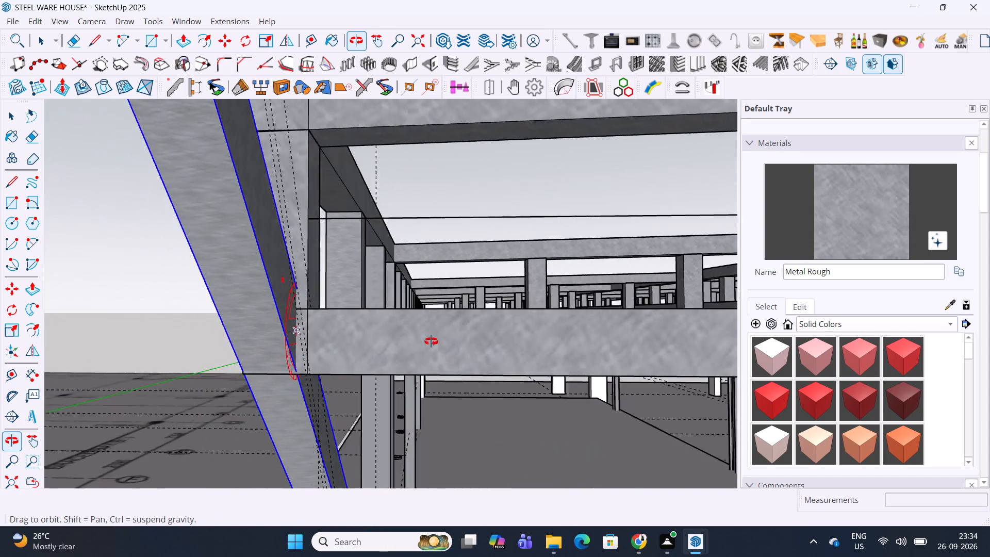
{"action": "middle_click_drag", "start_coordinate": [431, 341], "coordinate": [549, 417]}
{"action": "key", "text": "space"}
{"action": "double_click", "coordinate": [481, 245]}
{"action": "key", "text": "p"}
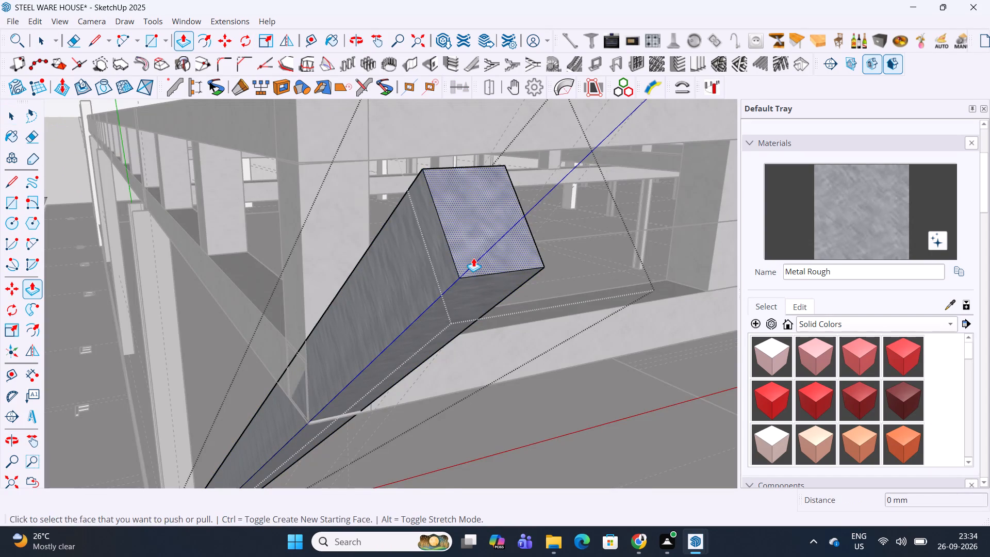
{"action": "left_click", "coordinate": [473, 258]}
{"action": "middle_click_drag", "start_coordinate": [332, 347], "coordinate": [553, 284]}
{"action": "middle_click_drag", "start_coordinate": [342, 371], "coordinate": [492, 231], "text": "shift"}
{"action": "scroll", "coordinate": [416, 305], "scroll_direction": "up", "scroll_amount": 4}
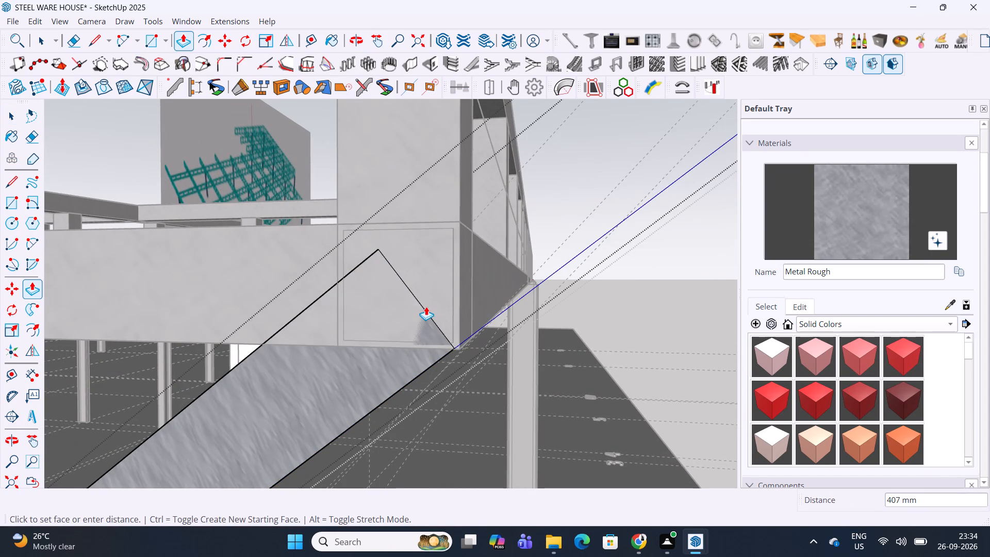
{"action": "left_click", "coordinate": [426, 306]}
{"action": "scroll", "coordinate": [470, 241], "scroll_direction": "down", "scroll_amount": 13}
{"action": "middle_click_drag", "start_coordinate": [326, 319], "coordinate": [480, 204], "text": "shift"}
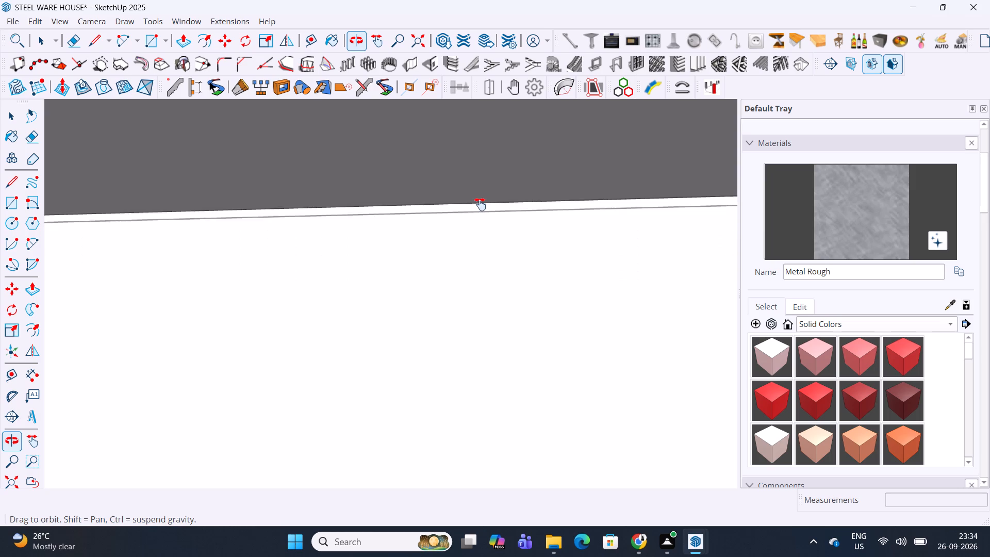
{"action": "middle_click_drag", "start_coordinate": [480, 204], "coordinate": [386, 259], "text": "shift"}
{"action": "scroll", "coordinate": [317, 232], "scroll_direction": "up", "scroll_amount": 6}
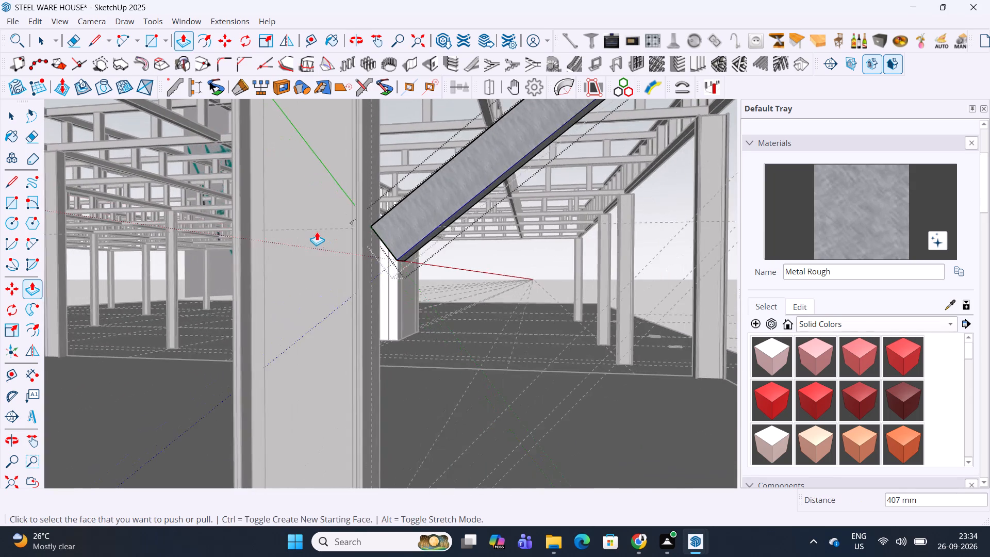
Extend the diagonal brace's lower end face until it runs into the grid G column, and close the brace group.
{"action": "scroll", "coordinate": [317, 232], "scroll_direction": "up", "scroll_amount": 4}
{"action": "middle_click_drag", "start_coordinate": [356, 215], "coordinate": [408, 158]}
{"action": "left_click", "coordinate": [437, 257]}
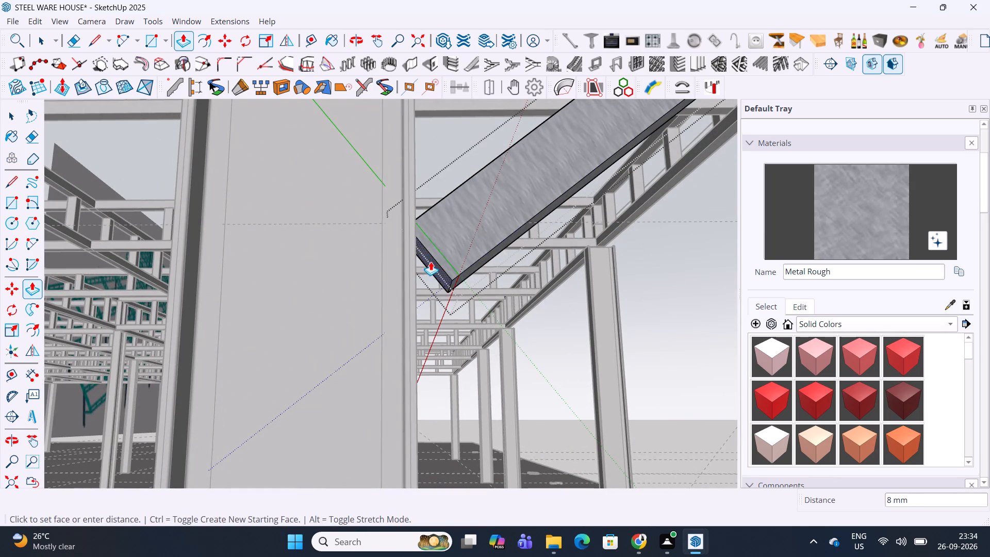
{"action": "middle_click_drag", "start_coordinate": [430, 262], "coordinate": [351, 282]}
{"action": "scroll", "coordinate": [366, 291], "scroll_direction": "up", "scroll_amount": 5}
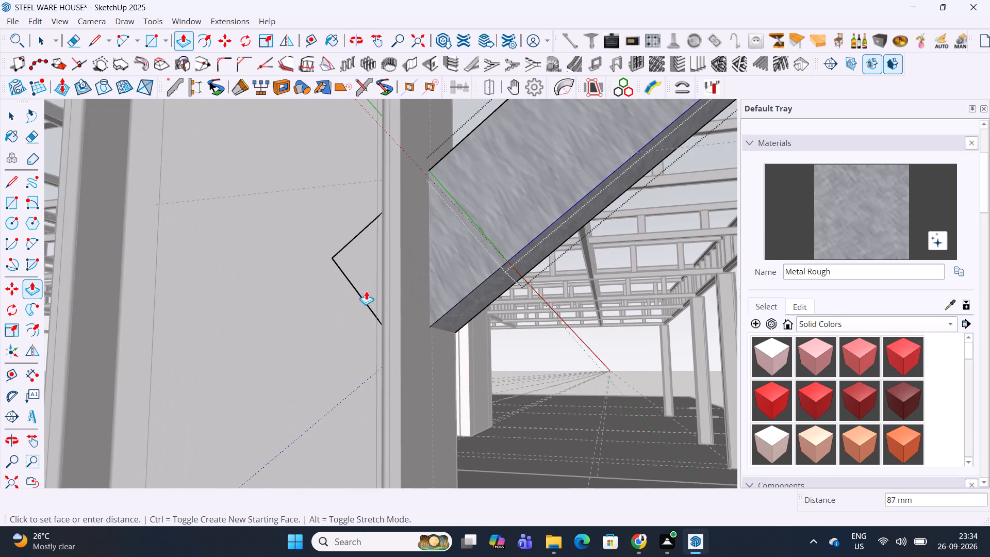
{"action": "scroll", "coordinate": [370, 292], "scroll_direction": "up", "scroll_amount": 2}
{"action": "middle_click_drag", "start_coordinate": [385, 269], "coordinate": [404, 241]}
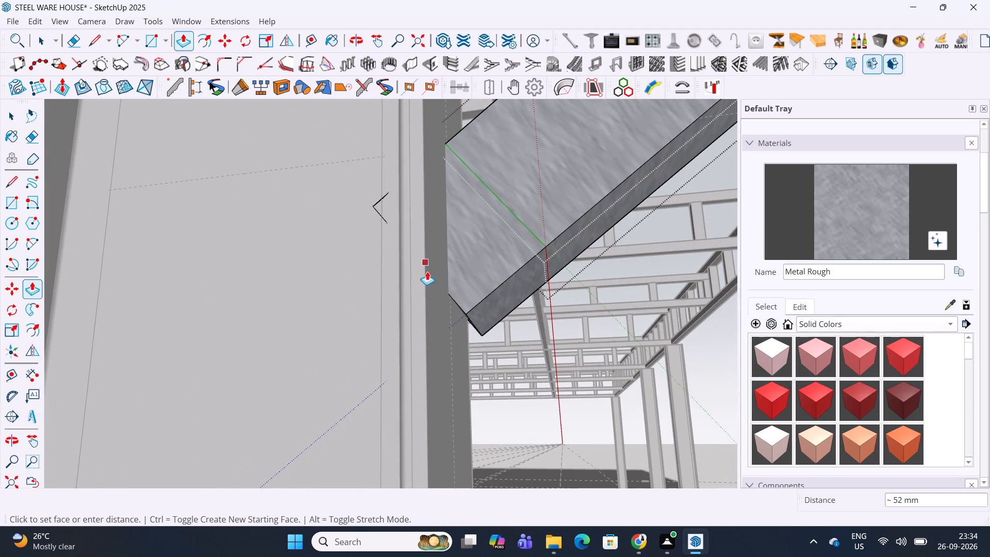
{"action": "left_click", "coordinate": [439, 324]}
{"action": "key", "text": "space"}
{"action": "key", "text": "Escape"}
{"action": "scroll", "coordinate": [426, 321], "scroll_direction": "down", "scroll_amount": 14}
{"action": "key", "text": "Escape"}
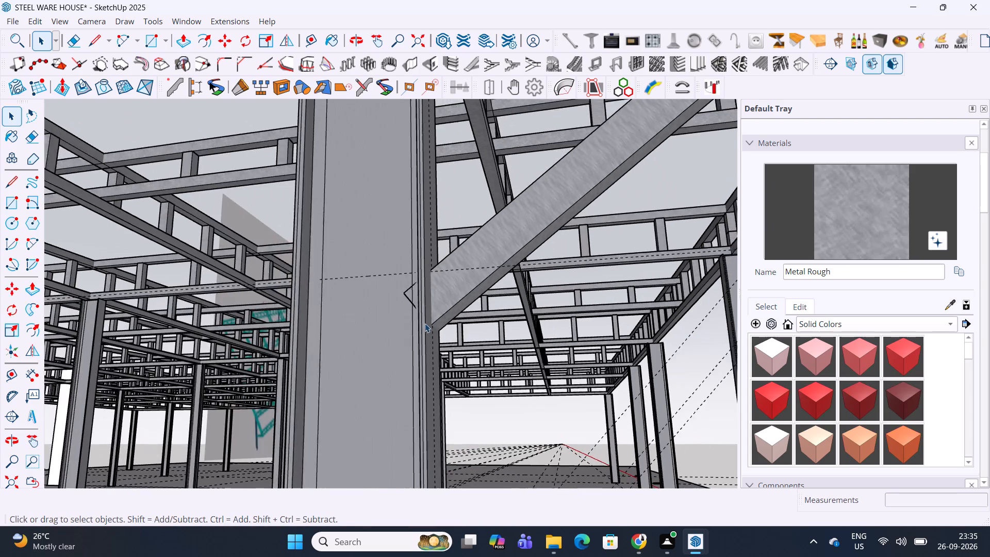
Inspect the framing around the new brace and compare it with the sections along grids 1, 8 and H in the drawing PDF in Chrome.
{"action": "scroll", "coordinate": [425, 323], "scroll_direction": "down", "scroll_amount": 15}
{"action": "middle_click_drag", "start_coordinate": [549, 200], "coordinate": [160, 340]}
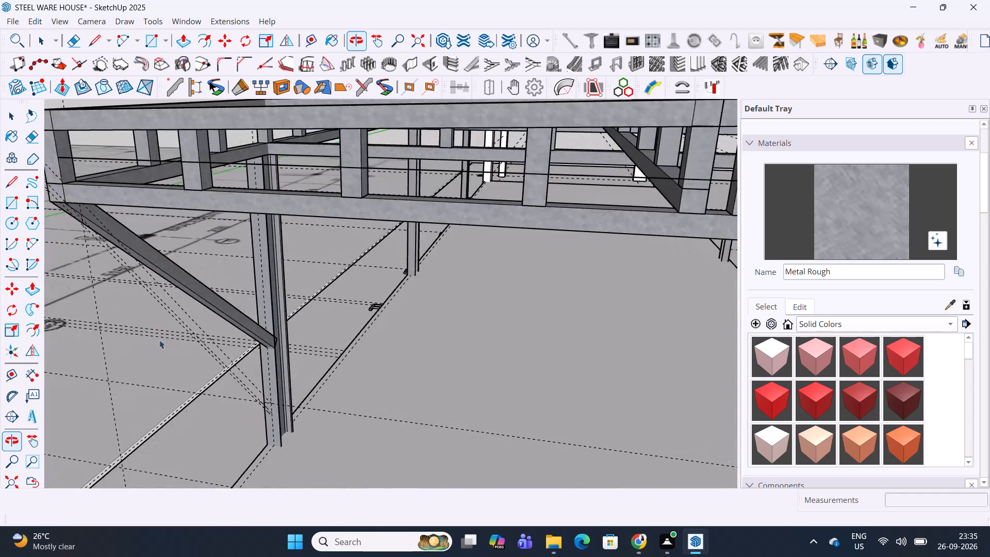
{"action": "scroll", "coordinate": [271, 225], "scroll_direction": "down", "scroll_amount": 6}
{"action": "scroll", "coordinate": [346, 206], "scroll_direction": "down", "scroll_amount": 4}
{"action": "middle_click_drag", "start_coordinate": [397, 216], "coordinate": [375, 194]}
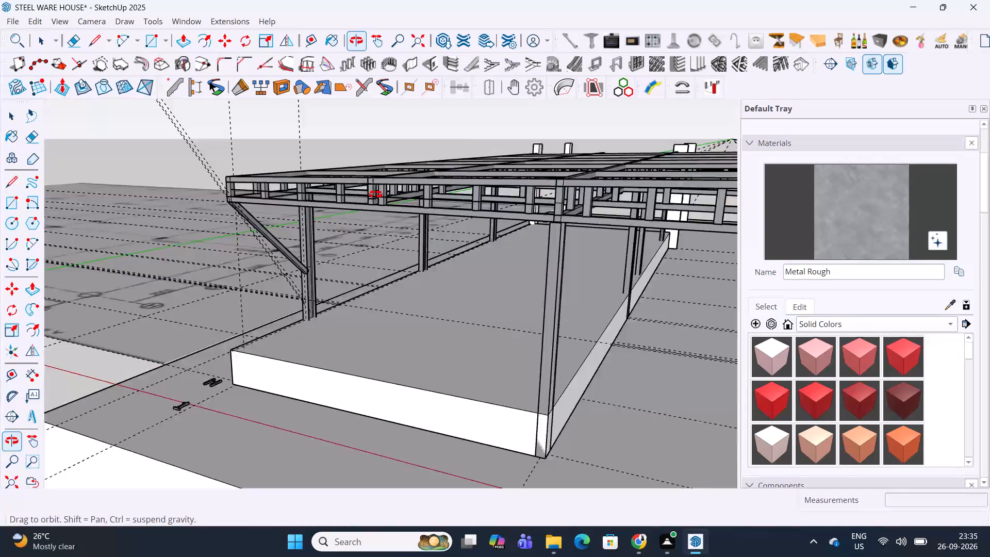
{"action": "middle_click_drag", "start_coordinate": [375, 194], "coordinate": [397, 194]}
{"action": "middle_click_drag", "start_coordinate": [459, 228], "coordinate": [390, 179], "text": "shift"}
{"action": "left_click", "coordinate": [327, 261]}
{"action": "scroll", "coordinate": [342, 257], "scroll_direction": "down", "scroll_amount": 5}
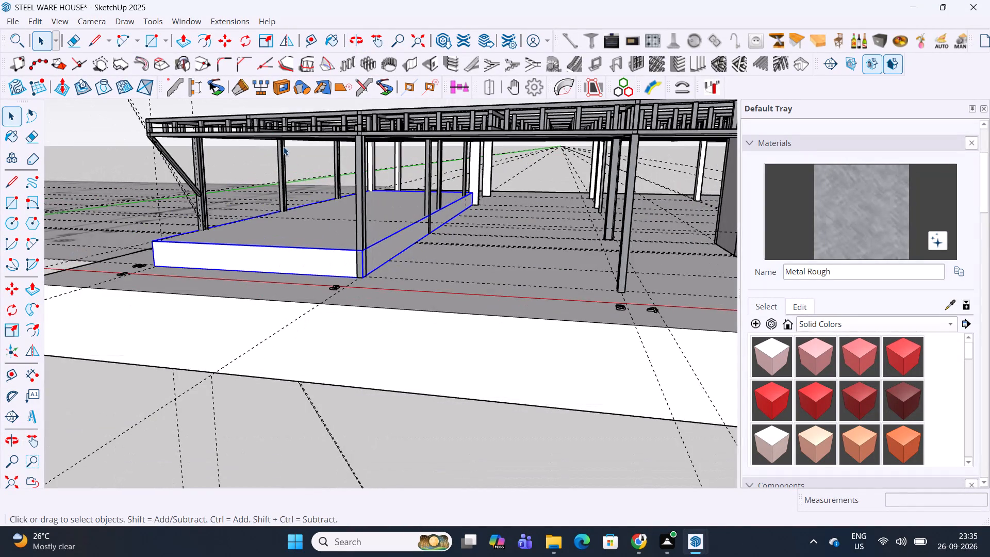
{"action": "left_click", "coordinate": [244, 105]}
{"action": "middle_click_drag", "start_coordinate": [338, 146], "coordinate": [144, 212], "text": "shift"}
{"action": "middle_click_drag", "start_coordinate": [284, 231], "coordinate": [334, 209]}
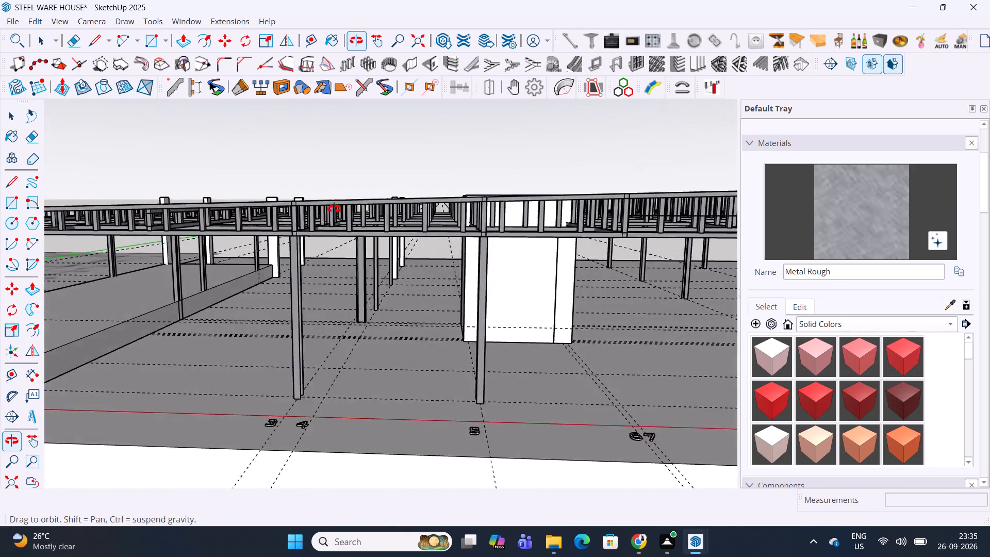
{"action": "middle_click_drag", "start_coordinate": [334, 209], "coordinate": [374, 226]}
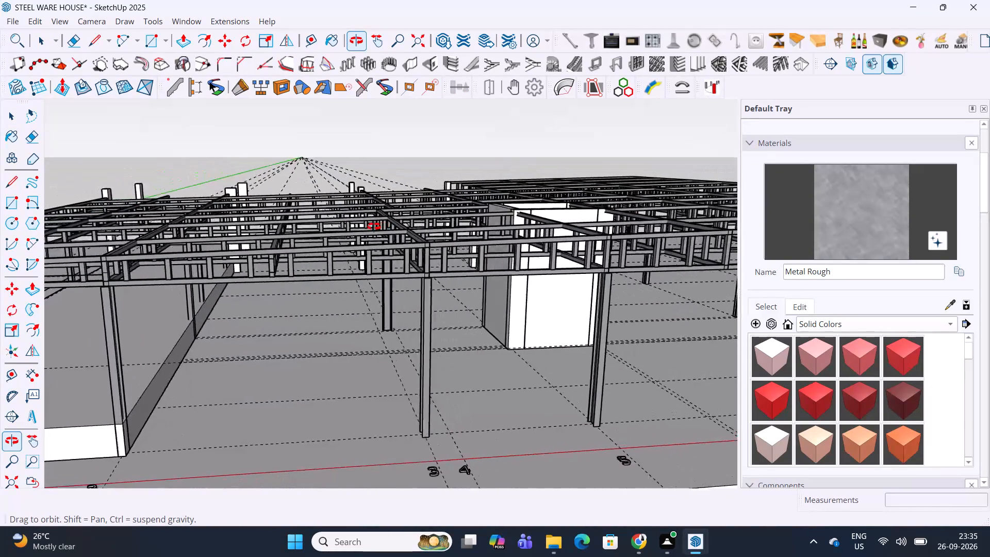
{"action": "middle_click_drag", "start_coordinate": [374, 226], "coordinate": [368, 226]}
{"action": "left_click", "coordinate": [637, 538]}
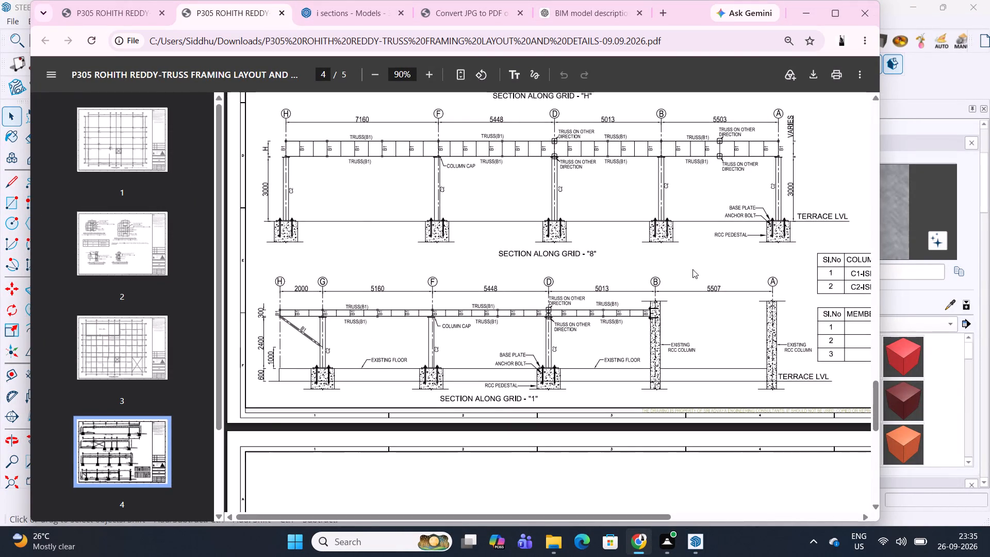
{"action": "scroll", "coordinate": [485, 314], "scroll_direction": "up", "scroll_amount": 4}
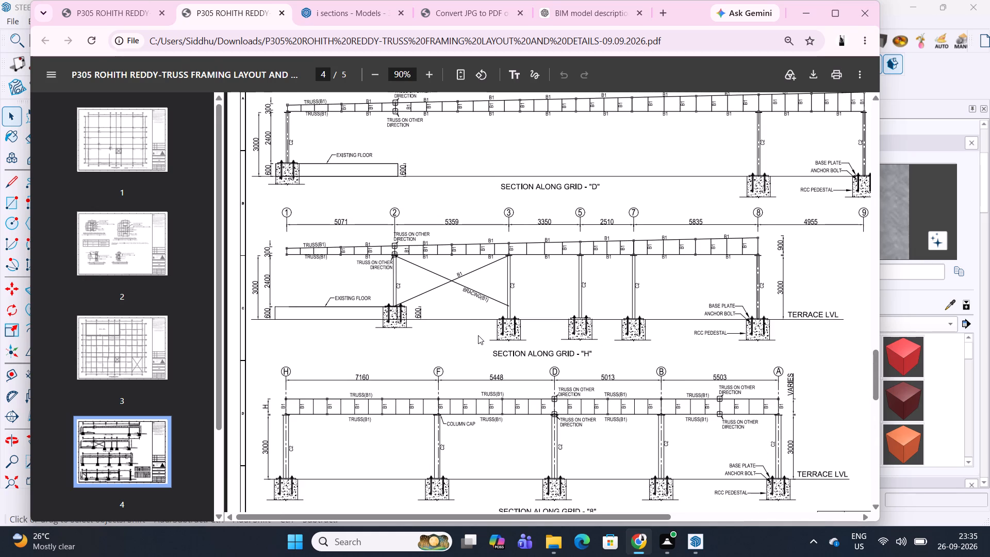
{"action": "key", "text": "Escape"}
{"action": "key", "text": "Escape"}
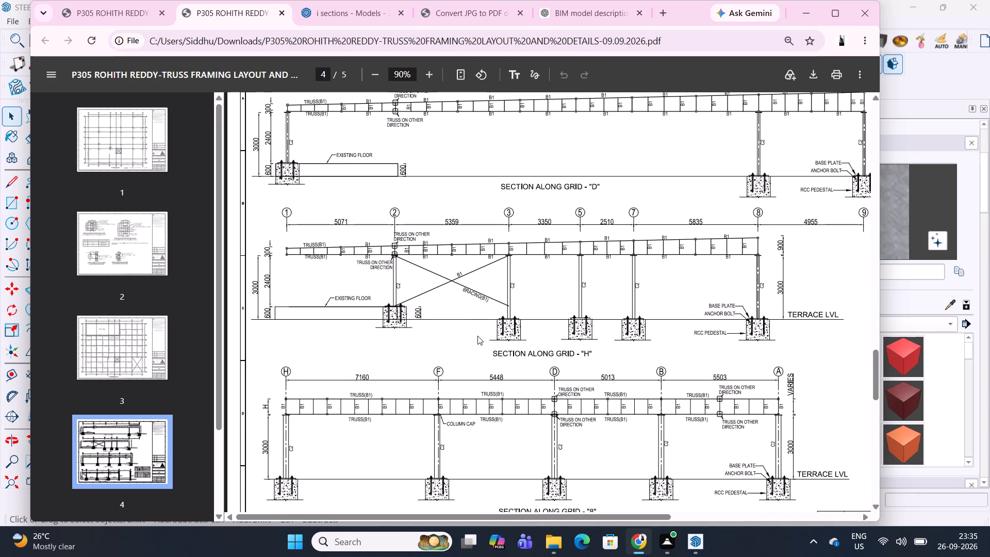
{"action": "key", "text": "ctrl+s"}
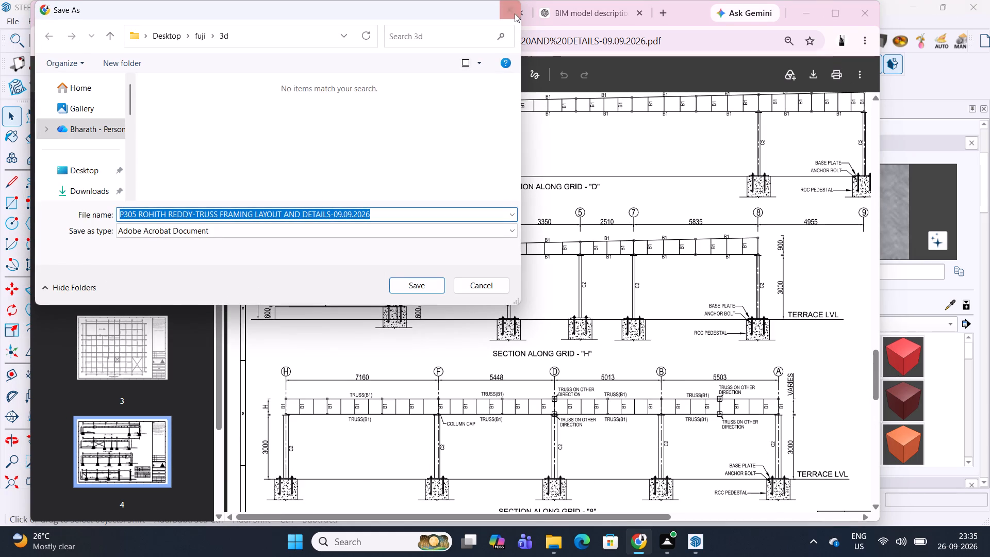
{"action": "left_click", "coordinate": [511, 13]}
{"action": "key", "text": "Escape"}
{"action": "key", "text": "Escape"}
Switch back to SketchUp and save the warehouse model.
{"action": "left_click", "coordinate": [810, 13]}
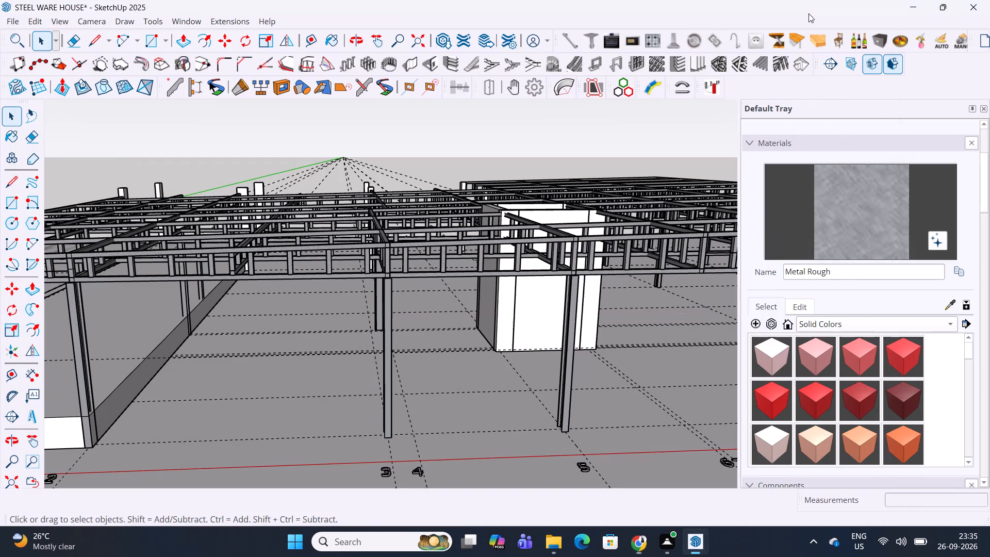
{"action": "key", "text": "ctrl+s"}
Review the framing from several sides, recheck the bracing in the PDF's section along grid H, and examine the bay between grids 2 and 3.
{"action": "scroll", "coordinate": [466, 285], "scroll_direction": "down", "scroll_amount": 4}
{"action": "middle_click_drag", "start_coordinate": [249, 305], "coordinate": [284, 310], "text": "shift"}
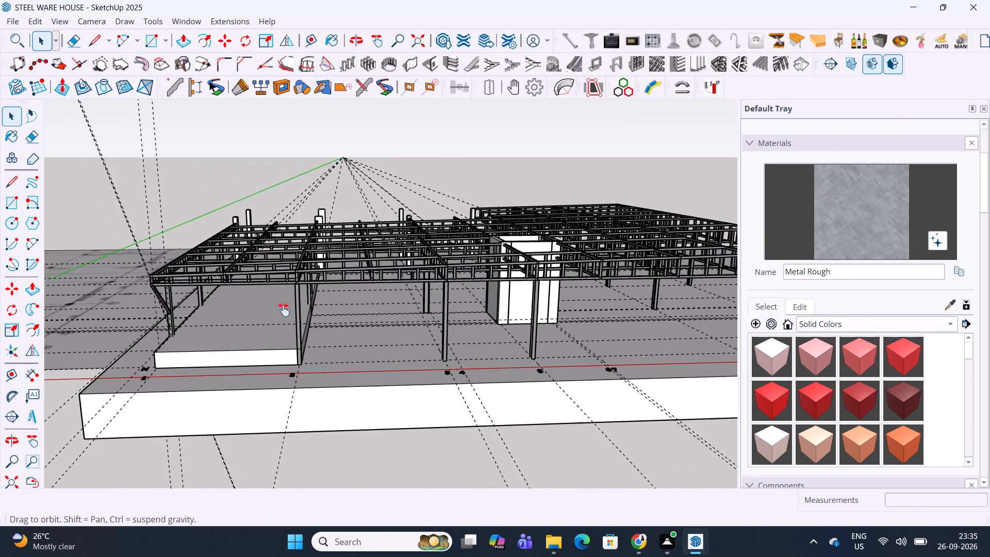
{"action": "middle_click_drag", "start_coordinate": [284, 310], "coordinate": [398, 347], "text": "shift"}
{"action": "middle_click_drag", "start_coordinate": [481, 345], "coordinate": [239, 288]}
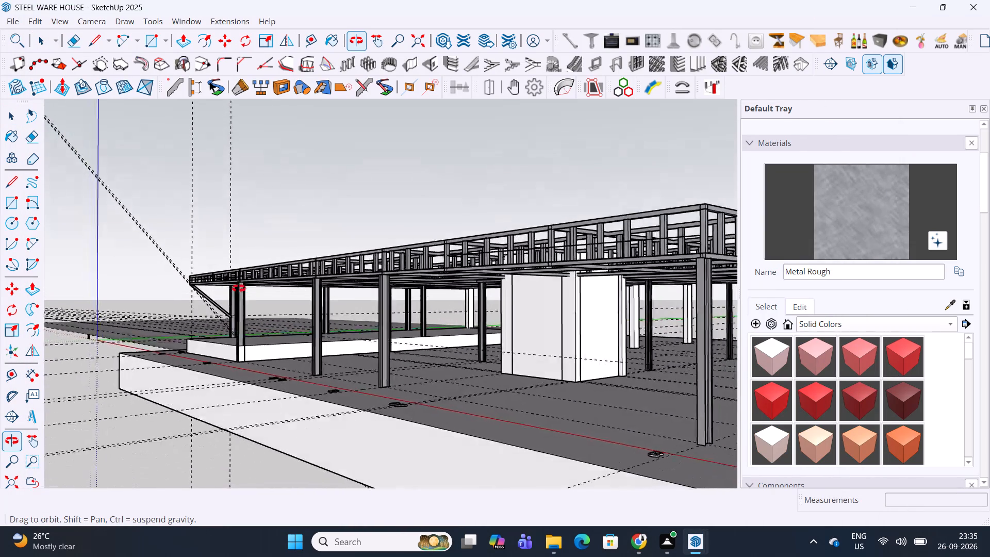
{"action": "middle_click_drag", "start_coordinate": [239, 288], "coordinate": [472, 384]}
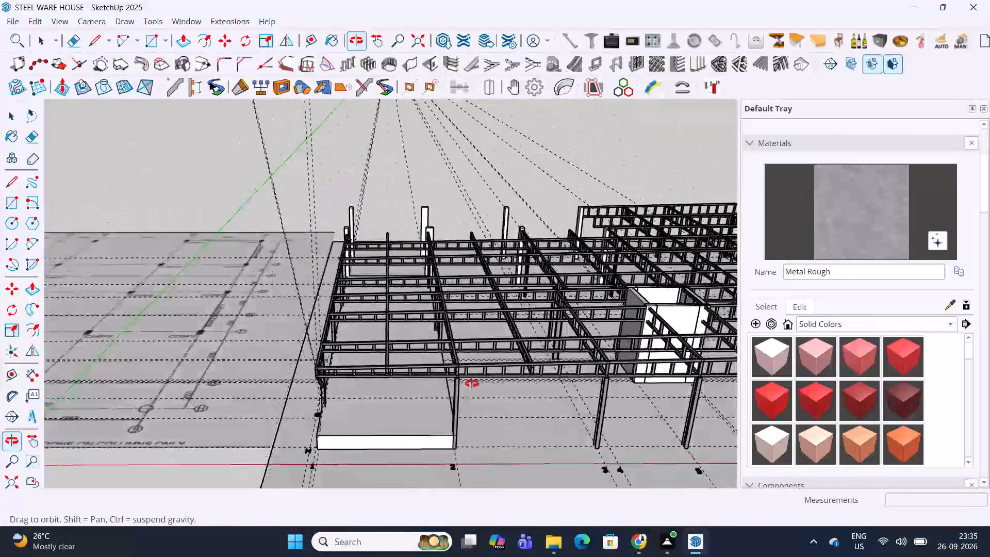
{"action": "middle_click_drag", "start_coordinate": [472, 384], "coordinate": [284, 308]}
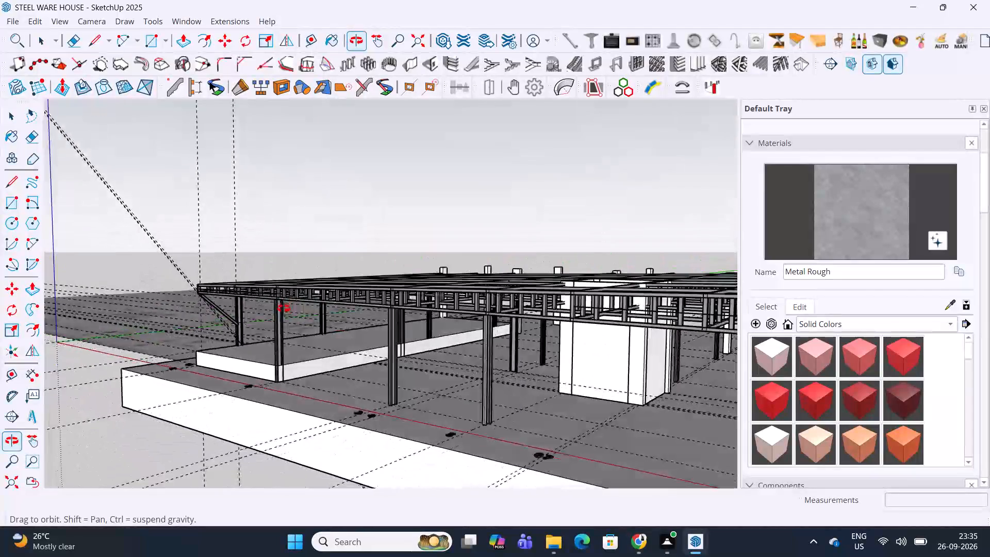
{"action": "middle_click_drag", "start_coordinate": [284, 308], "coordinate": [216, 307]}
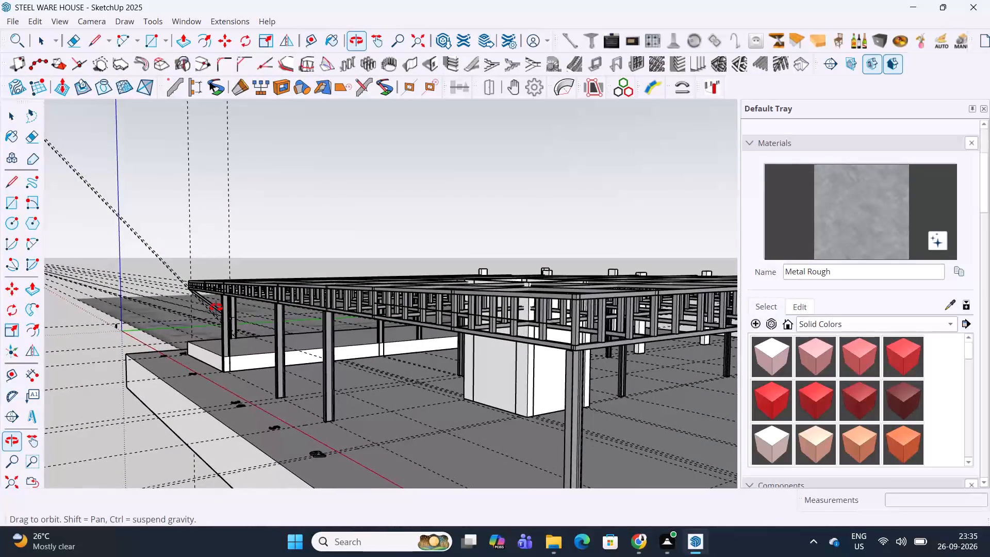
{"action": "middle_click_drag", "start_coordinate": [216, 307], "coordinate": [401, 337]}
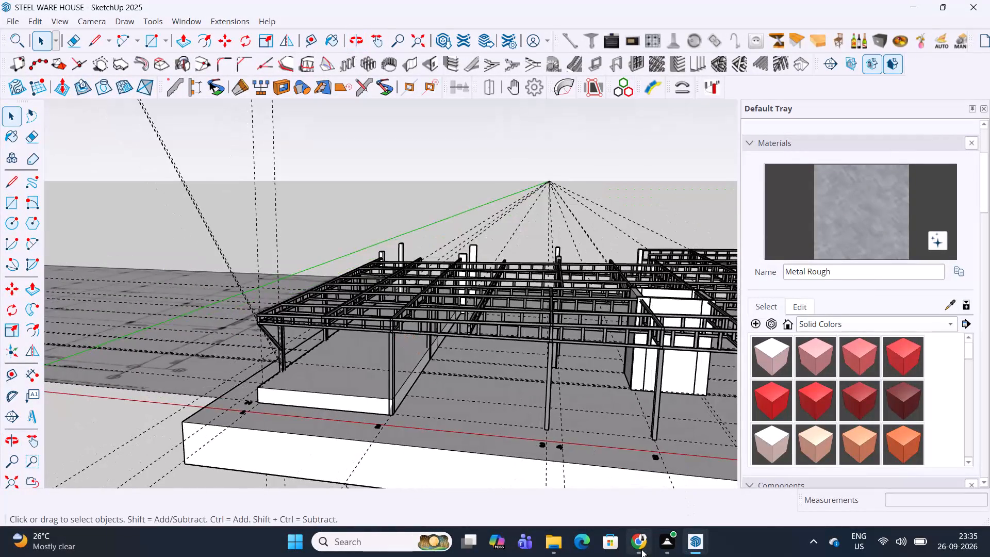
{"action": "left_click", "coordinate": [641, 549]}
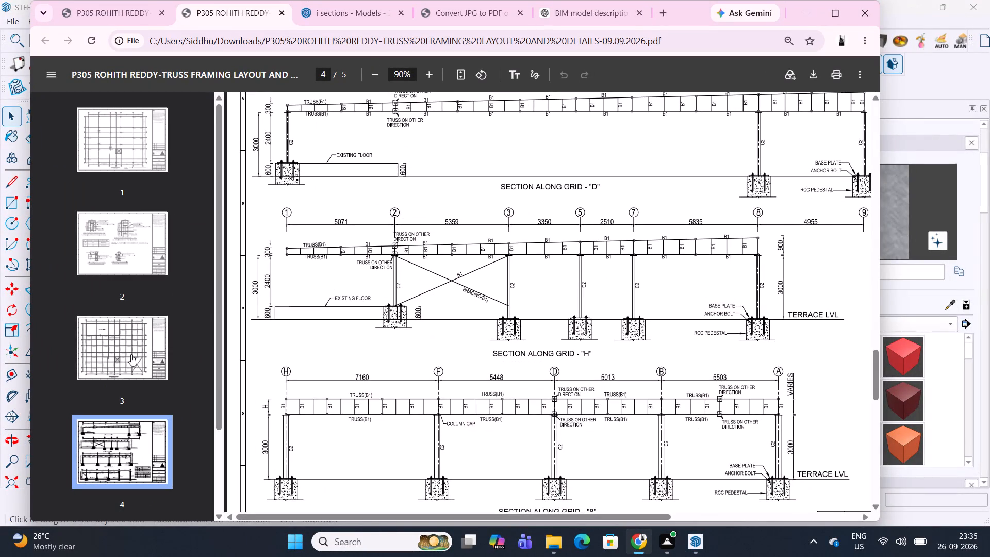
{"action": "left_click", "coordinate": [123, 458]}
{"action": "scroll", "coordinate": [467, 304], "scroll_direction": "down", "scroll_amount": 2}
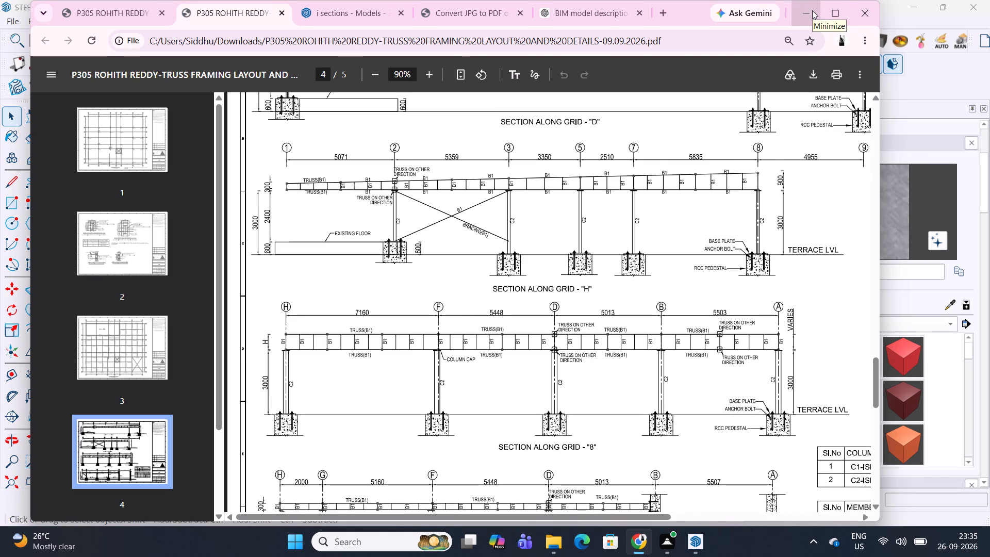
{"action": "left_click", "coordinate": [812, 10]}
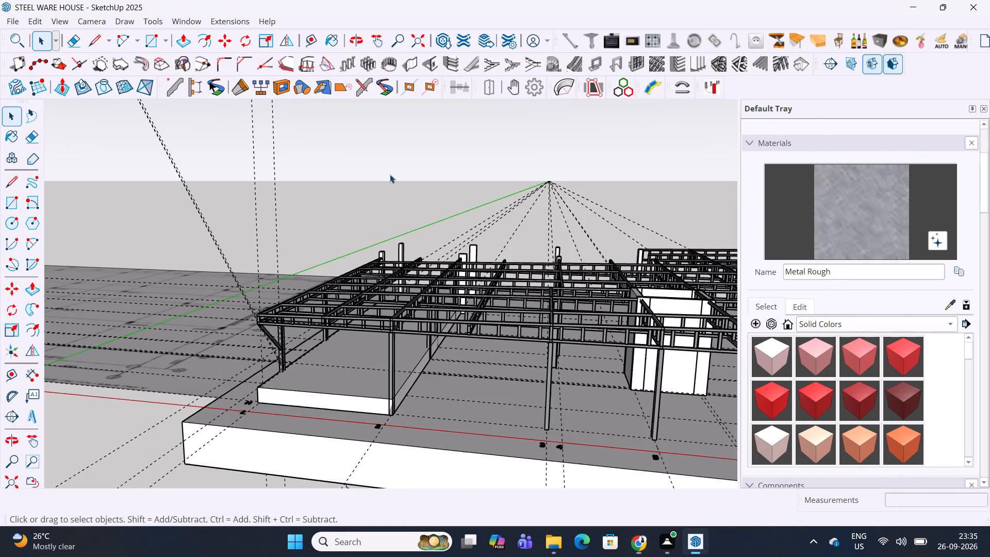
{"action": "middle_click_drag", "start_coordinate": [426, 324], "coordinate": [461, 420]}
{"action": "middle_click_drag", "start_coordinate": [524, 413], "coordinate": [455, 316]}
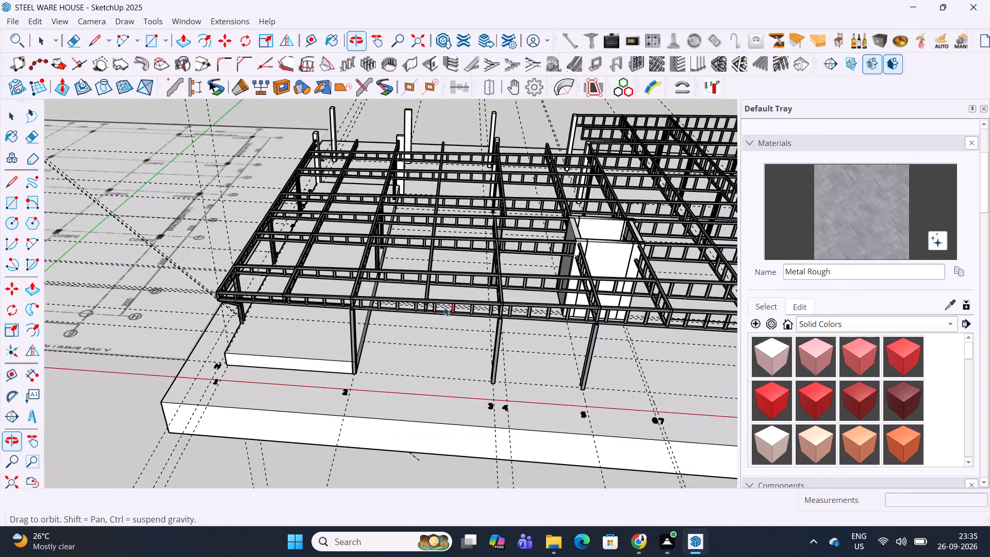
{"action": "scroll", "coordinate": [356, 349], "scroll_direction": "up", "scroll_amount": 11}
{"action": "middle_click_drag", "start_coordinate": [405, 353], "coordinate": [215, 379], "text": "shift"}
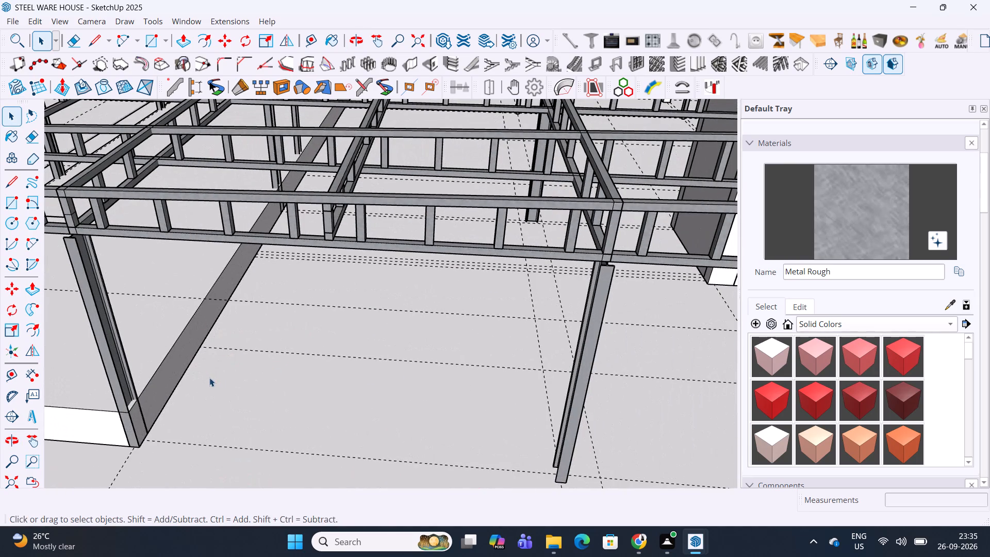
{"action": "middle_click_drag", "start_coordinate": [309, 329], "coordinate": [298, 363], "text": "shift"}
{"action": "middle_click_drag", "start_coordinate": [298, 363], "coordinate": [315, 354]}
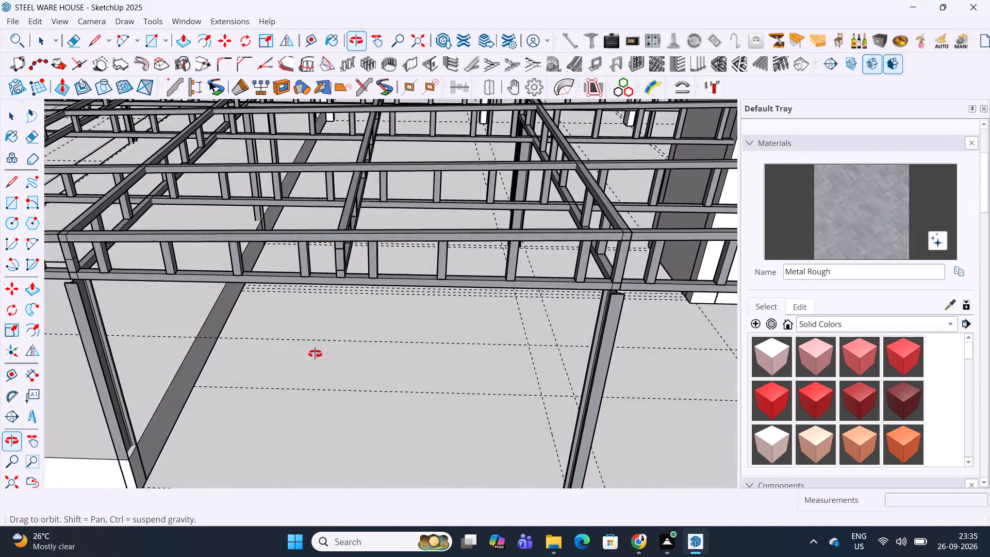
{"action": "middle_click_drag", "start_coordinate": [315, 354], "coordinate": [334, 353]}
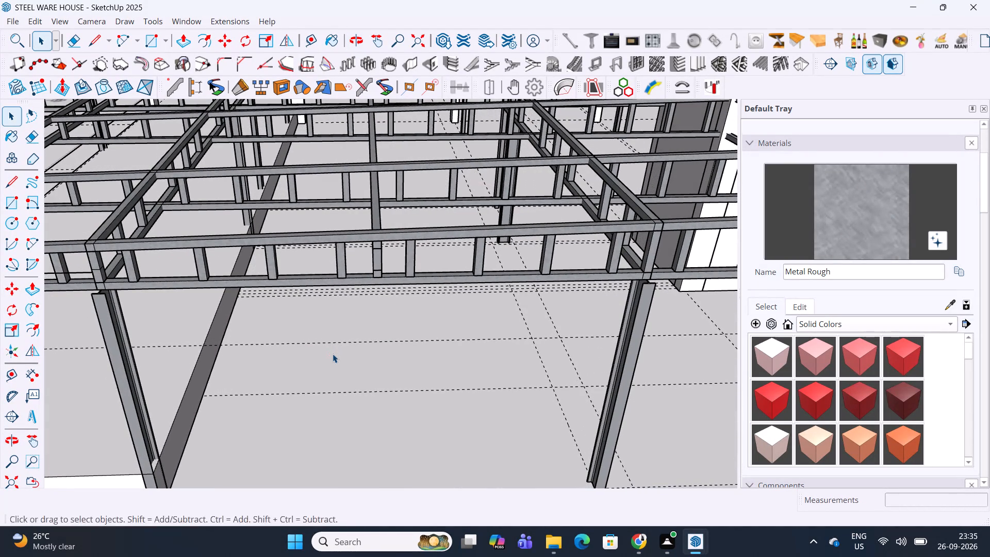
Place a vertical guide down the middle of the grid 2 column's web, directly below the truss's bottom chord.
{"action": "key", "text": "t"}
{"action": "scroll", "coordinate": [153, 458], "scroll_direction": "up", "scroll_amount": 4}
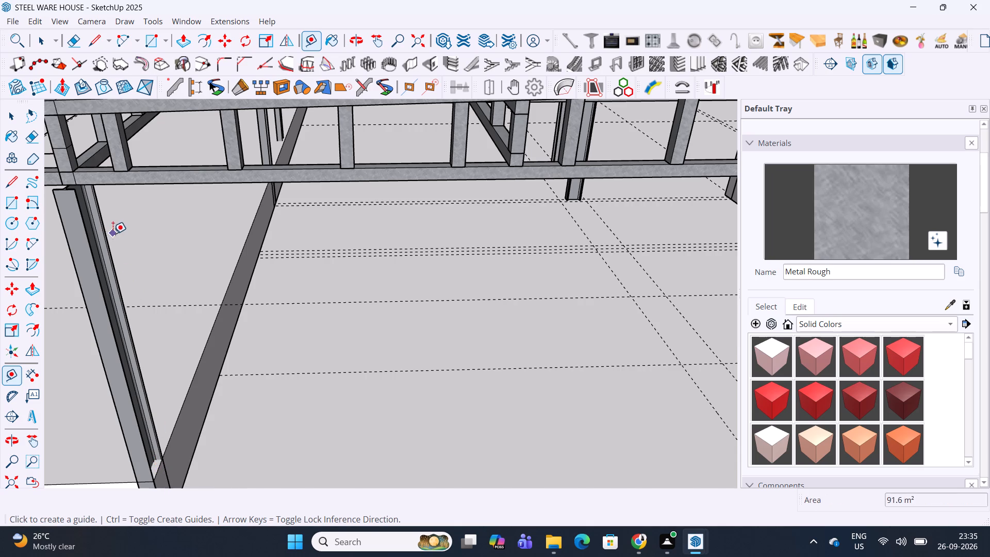
{"action": "middle_click_drag", "start_coordinate": [113, 234], "coordinate": [151, 335]}
{"action": "scroll", "coordinate": [142, 395], "scroll_direction": "up", "scroll_amount": 10}
{"action": "middle_click_drag", "start_coordinate": [185, 434], "coordinate": [124, 322]}
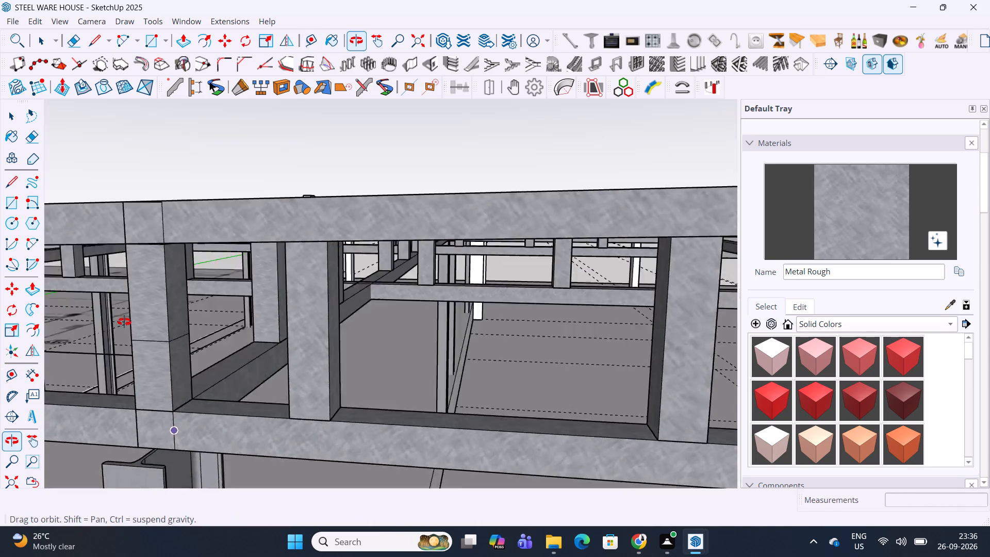
{"action": "middle_click_drag", "start_coordinate": [124, 322], "coordinate": [77, 200]}
{"action": "middle_click_drag", "start_coordinate": [158, 426], "coordinate": [98, 280]}
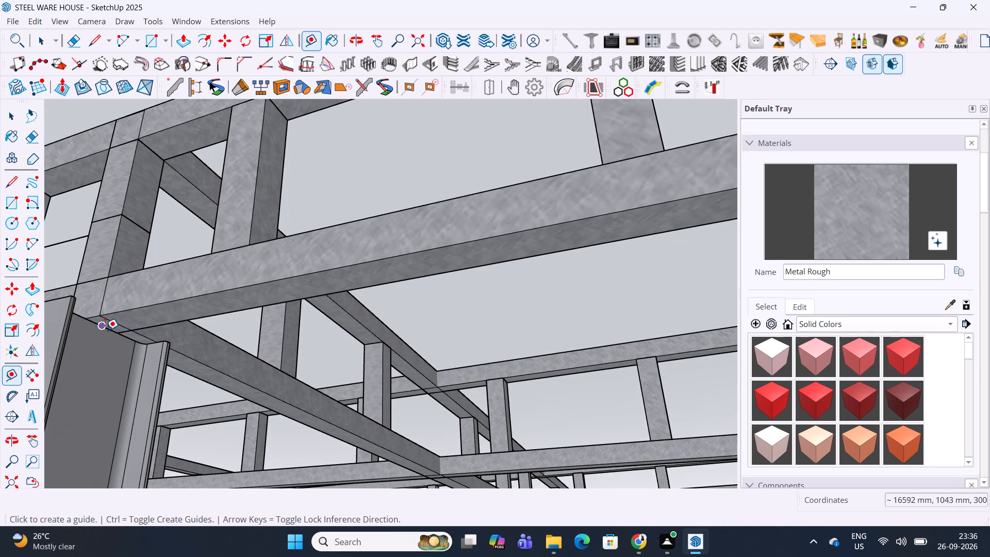
{"action": "left_click", "coordinate": [103, 329]}
{"action": "scroll", "coordinate": [109, 334], "scroll_direction": "down", "scroll_amount": 12}
{"action": "middle_click_drag", "start_coordinate": [171, 329], "coordinate": [207, 353]}
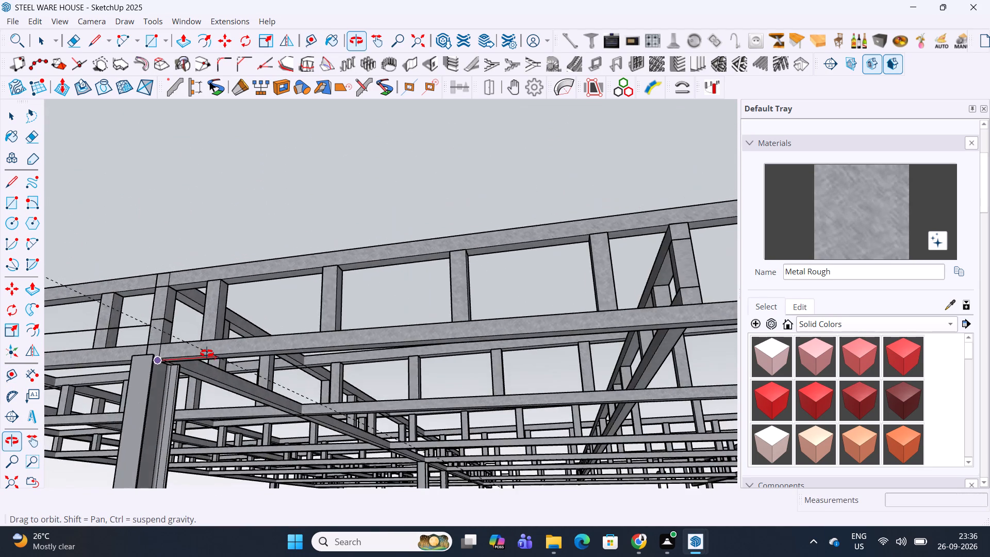
{"action": "middle_click_drag", "start_coordinate": [207, 353], "coordinate": [188, 342]}
{"action": "scroll", "coordinate": [150, 353], "scroll_direction": "up", "scroll_amount": 14}
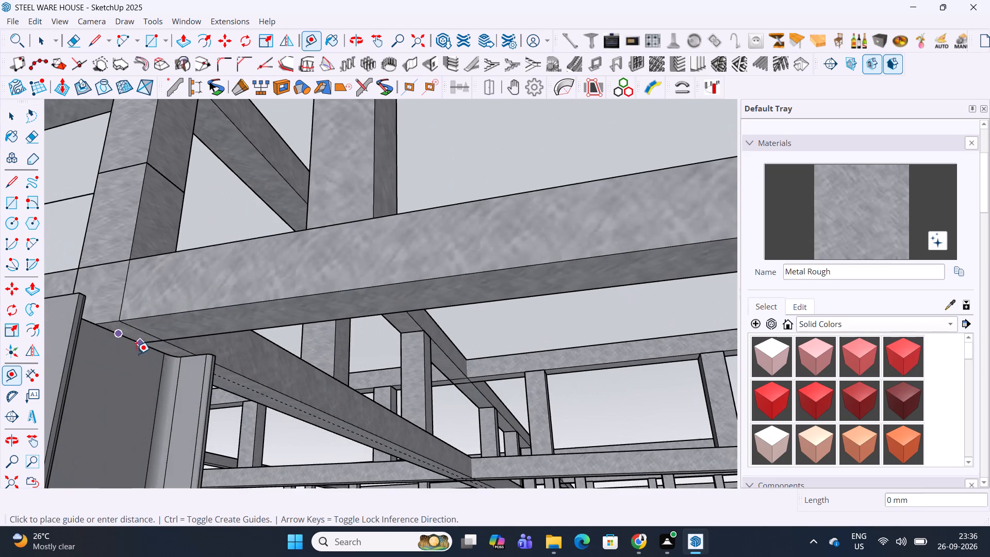
{"action": "scroll", "coordinate": [136, 354], "scroll_direction": "up", "scroll_amount": 1}
{"action": "key", "text": "Escape"}
{"action": "left_click", "coordinate": [163, 378]}
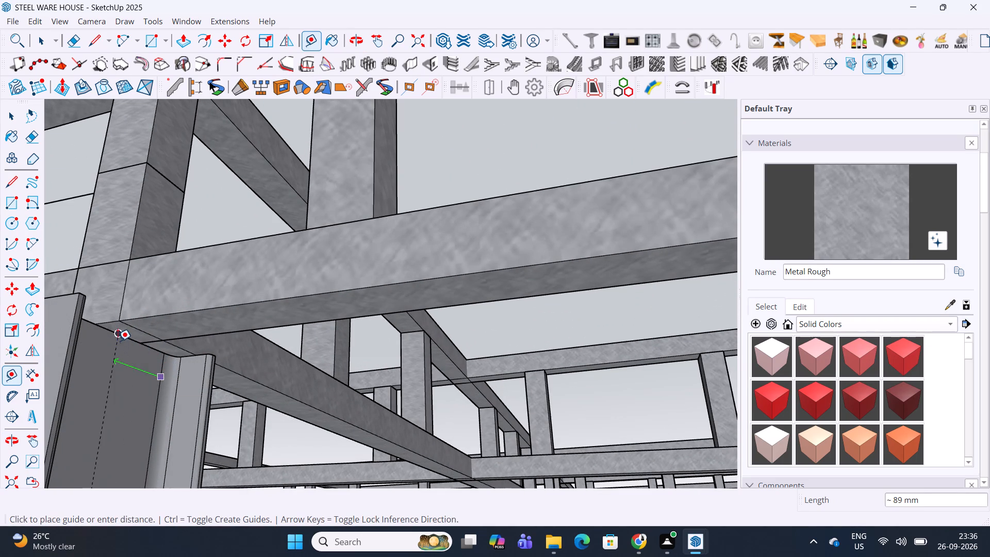
{"action": "left_click", "coordinate": [118, 341]}
{"action": "left_click", "coordinate": [118, 334]}
{"action": "key", "text": "Escape"}
{"action": "scroll", "coordinate": [121, 340], "scroll_direction": "up", "scroll_amount": 9}
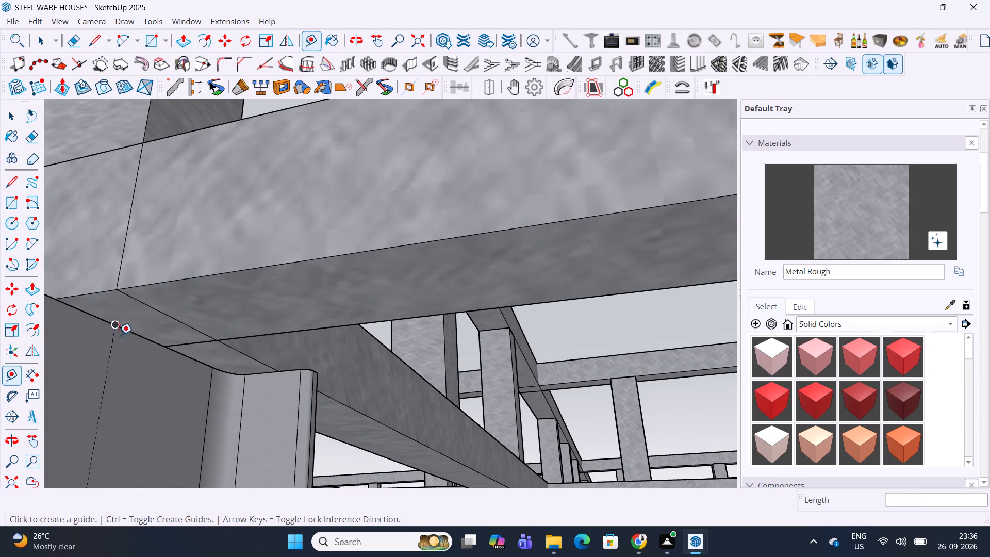
Place a diagonal guide from the middle of the grid 2 column web's top to the web midpoint at the opposite column's base.
{"action": "left_click", "coordinate": [117, 326]}
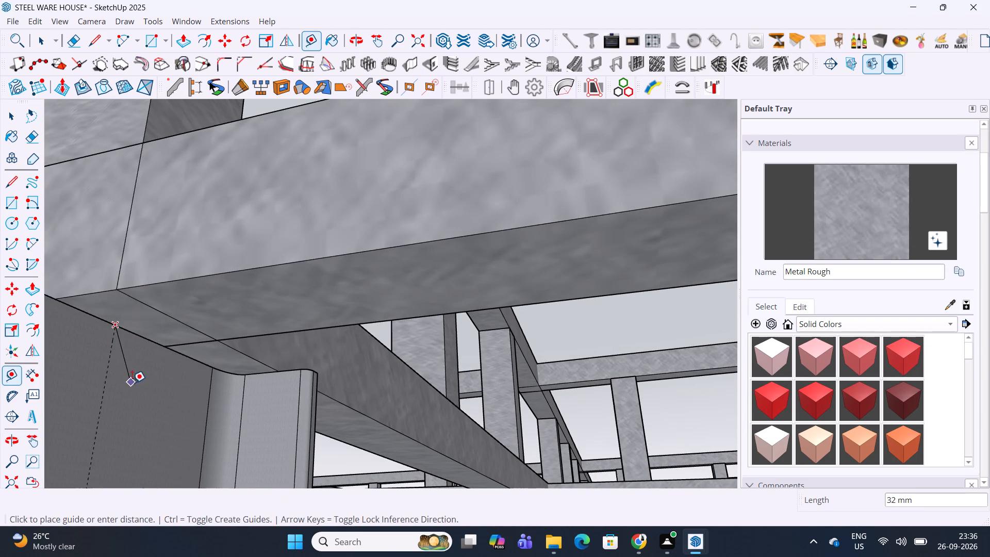
{"action": "scroll", "coordinate": [139, 385], "scroll_direction": "down", "scroll_amount": 20}
{"action": "middle_click_drag", "start_coordinate": [313, 341], "coordinate": [600, 531]}
{"action": "middle_click_drag", "start_coordinate": [643, 395], "coordinate": [465, 333], "text": "shift"}
{"action": "scroll", "coordinate": [473, 371], "scroll_direction": "up", "scroll_amount": 15}
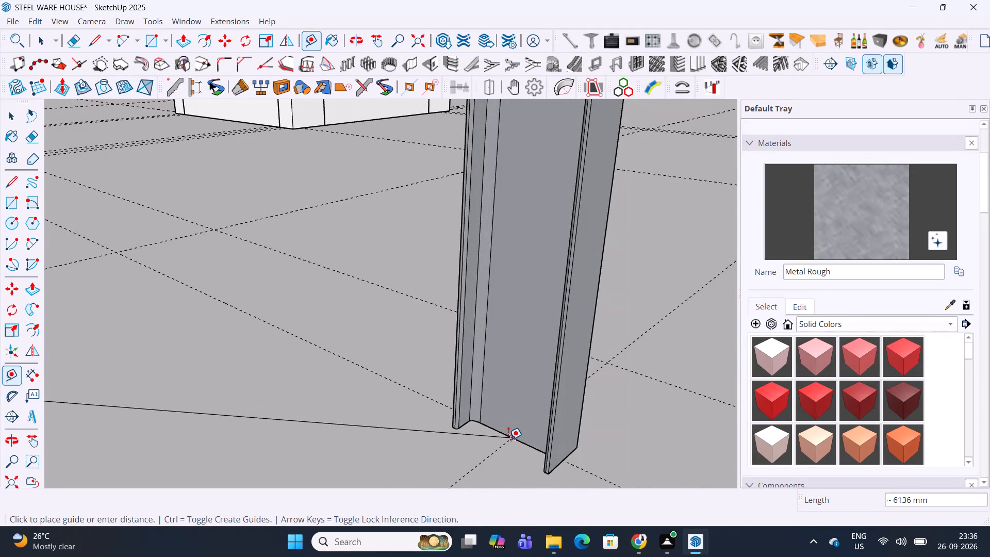
{"action": "left_click", "coordinate": [510, 439]}
Paste the copied short steel member at the top of the grid 2 column, against the underside of the truss's bottom chord.
{"action": "scroll", "coordinate": [535, 423], "scroll_direction": "down", "scroll_amount": 17}
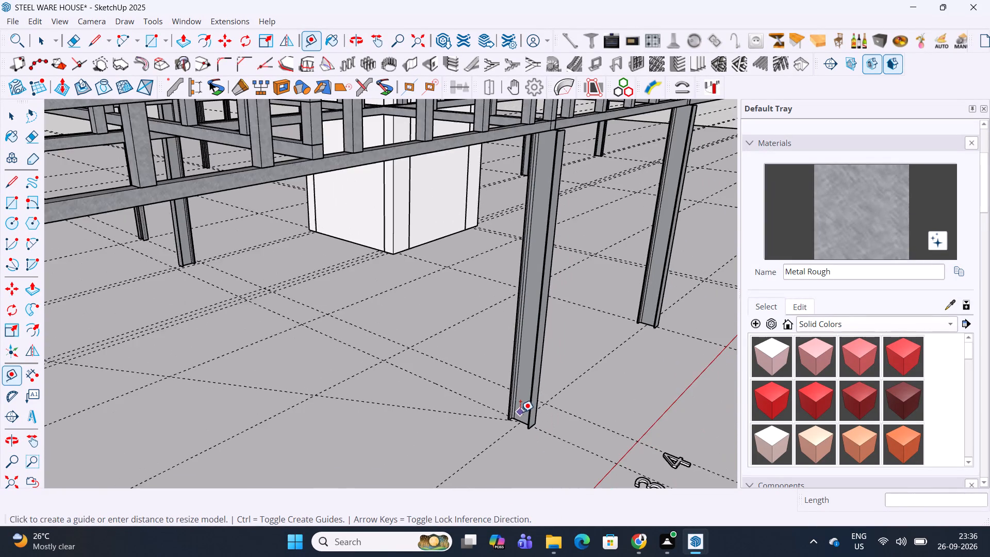
{"action": "middle_click_drag", "start_coordinate": [538, 374], "coordinate": [352, 384]}
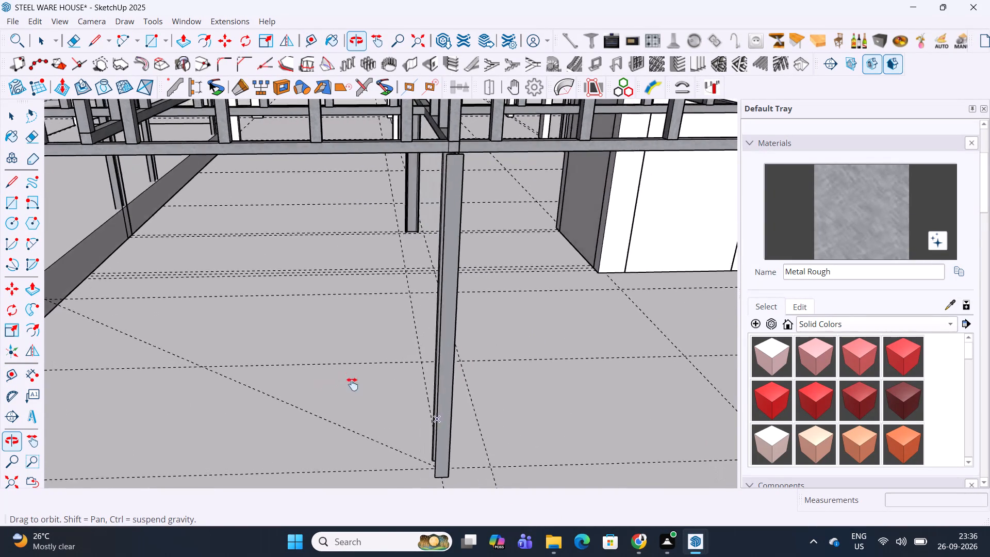
{"action": "middle_click_drag", "start_coordinate": [352, 384], "coordinate": [547, 403]}
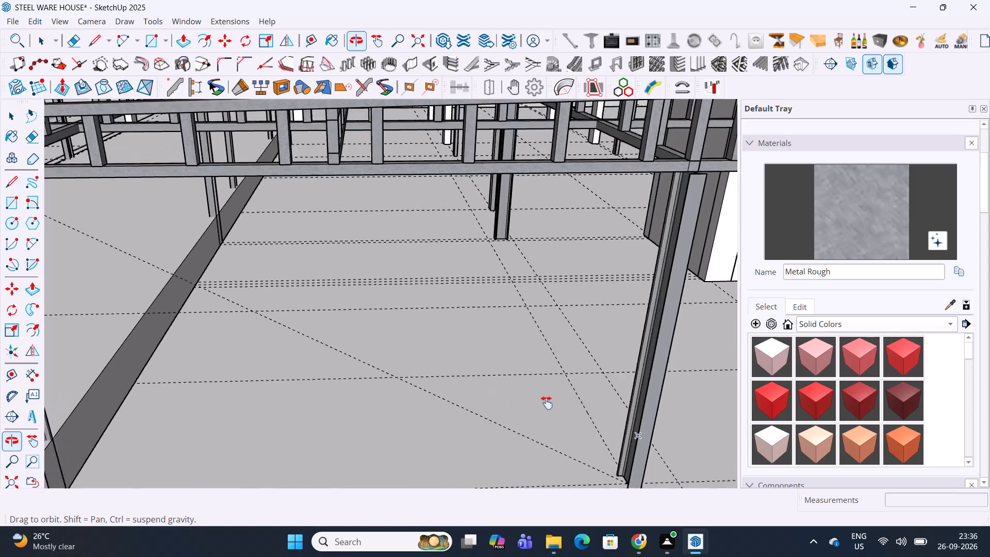
{"action": "middle_click_drag", "start_coordinate": [547, 403], "coordinate": [475, 368]}
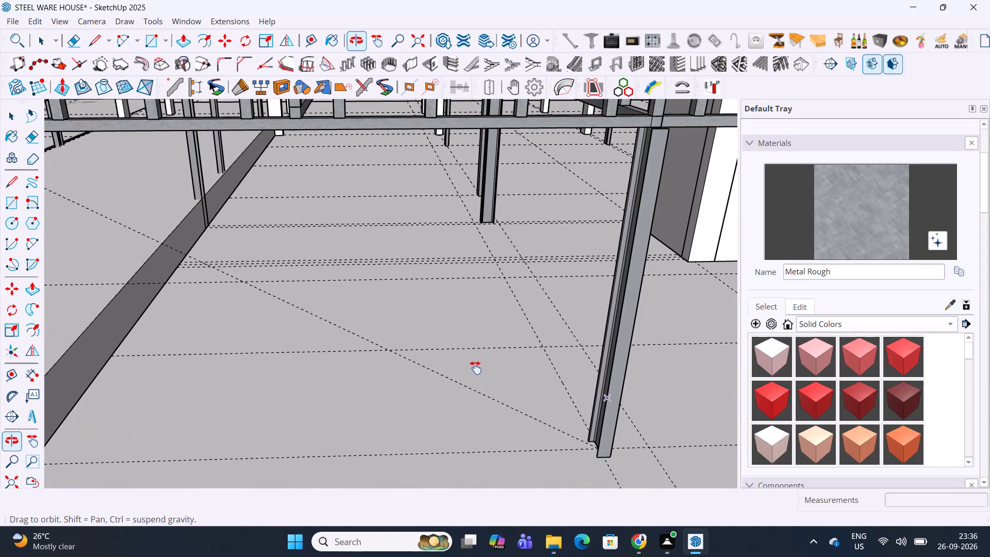
{"action": "middle_click_drag", "start_coordinate": [475, 368], "coordinate": [475, 369]}
{"action": "scroll", "coordinate": [507, 413], "scroll_direction": "up", "scroll_amount": 2}
{"action": "scroll", "coordinate": [612, 436], "scroll_direction": "up", "scroll_amount": 1}
{"action": "middle_click_drag", "start_coordinate": [612, 436], "coordinate": [672, 437]}
{"action": "scroll", "coordinate": [672, 437], "scroll_direction": "down", "scroll_amount": 7}
{"action": "middle_click_drag", "start_coordinate": [410, 292], "coordinate": [433, 315]}
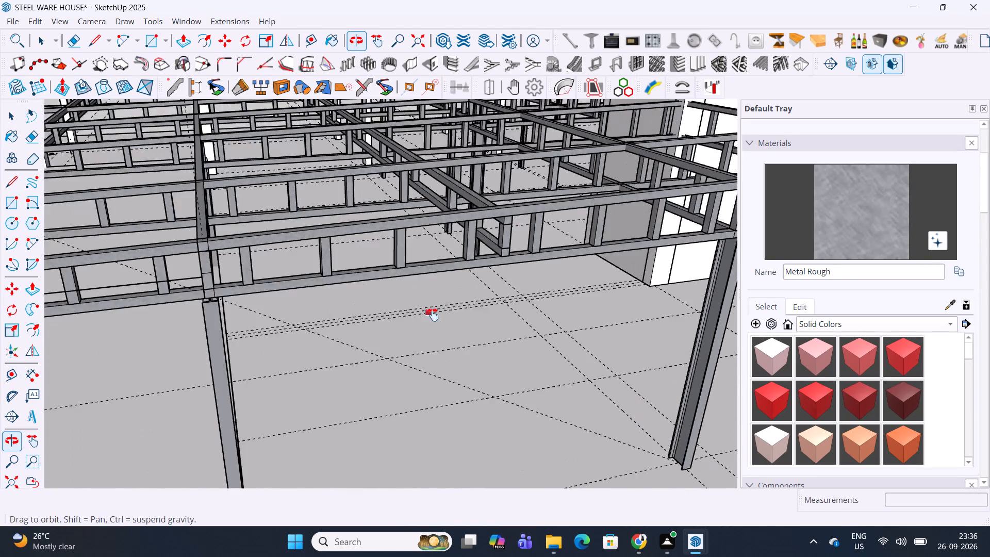
{"action": "middle_click_drag", "start_coordinate": [433, 315], "coordinate": [483, 336]}
{"action": "key", "text": "ctrl+v"}
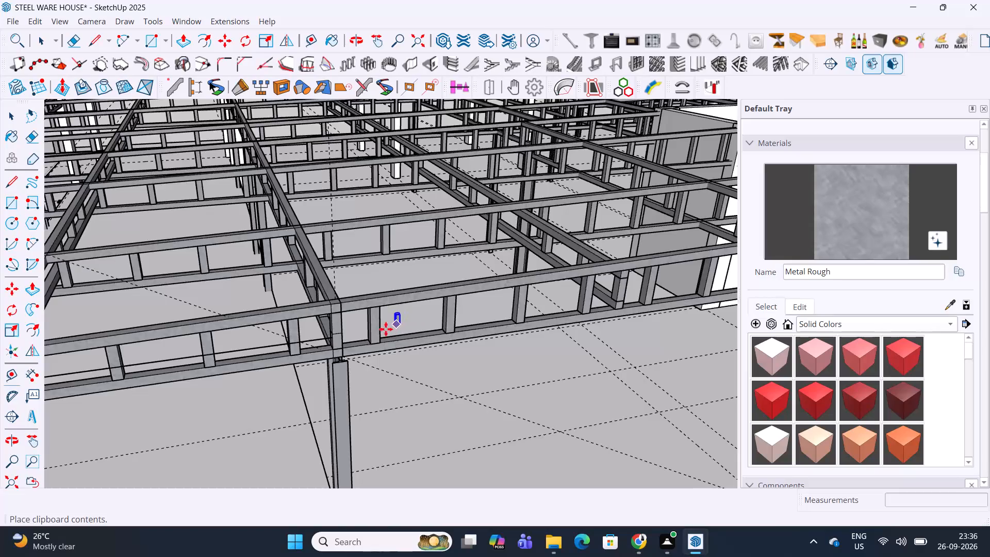
{"action": "scroll", "coordinate": [372, 341], "scroll_direction": "up", "scroll_amount": 20}
{"action": "scroll", "coordinate": [372, 341], "scroll_direction": "up", "scroll_amount": 1}
{"action": "middle_click_drag", "start_coordinate": [322, 369], "coordinate": [223, 308]}
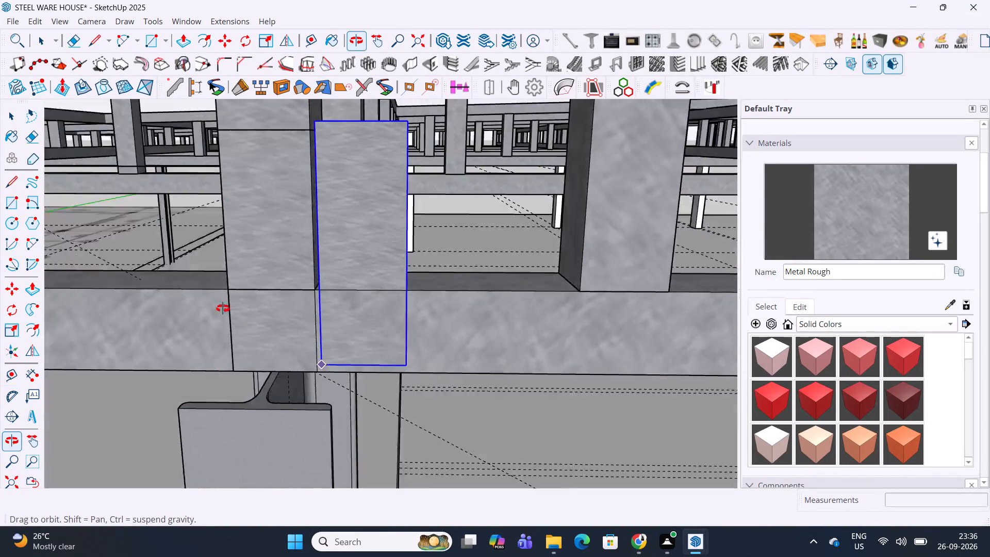
{"action": "middle_click_drag", "start_coordinate": [223, 308], "coordinate": [137, 251]}
{"action": "scroll", "coordinate": [307, 397], "scroll_direction": "up", "scroll_amount": 5}
{"action": "middle_click_drag", "start_coordinate": [334, 365], "coordinate": [237, 260]}
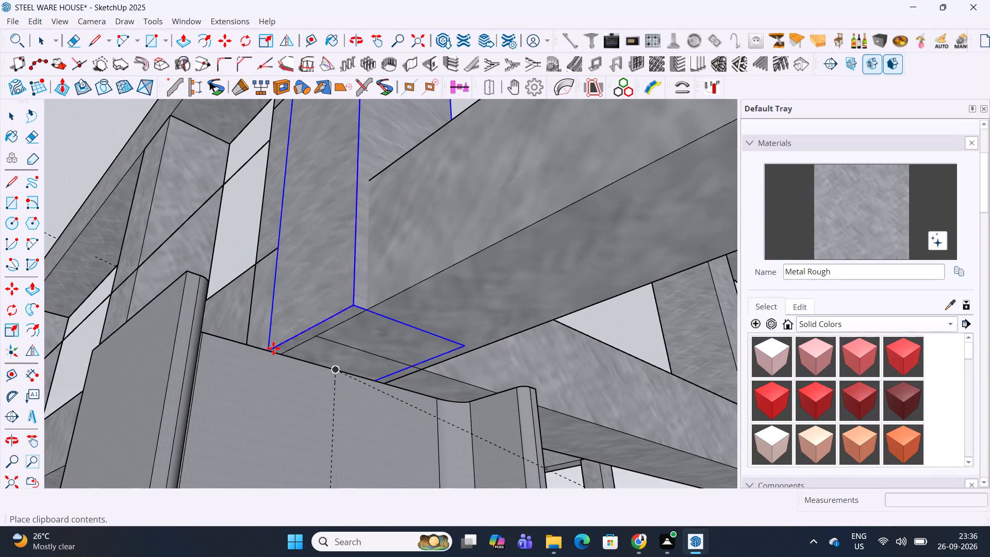
{"action": "left_click", "coordinate": [282, 357]}
Rotate the pasted member about 132.1° around its lower corner so it slopes down into the bay.
{"action": "middle_click_drag", "start_coordinate": [289, 335], "coordinate": [313, 376]}
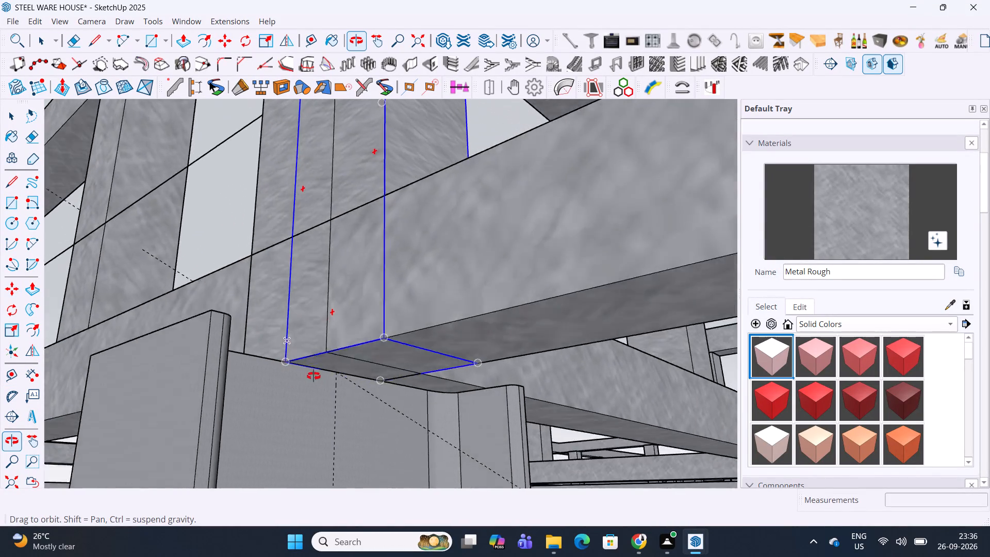
{"action": "middle_click_drag", "start_coordinate": [313, 376], "coordinate": [318, 421]}
{"action": "key", "text": "q"}
{"action": "left_click", "coordinate": [287, 372]}
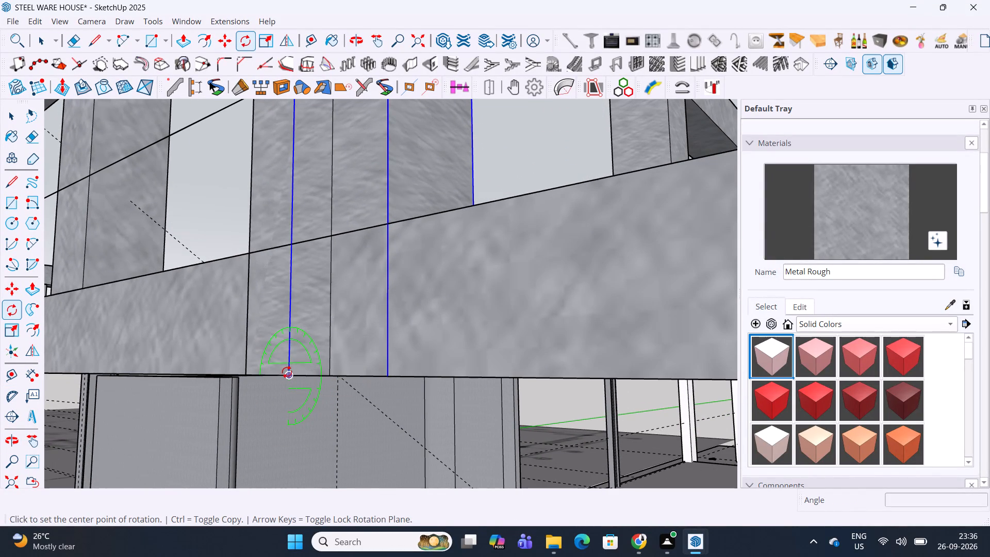
{"action": "left_click", "coordinate": [287, 282]}
{"action": "middle_click_drag", "start_coordinate": [324, 412], "coordinate": [343, 285]}
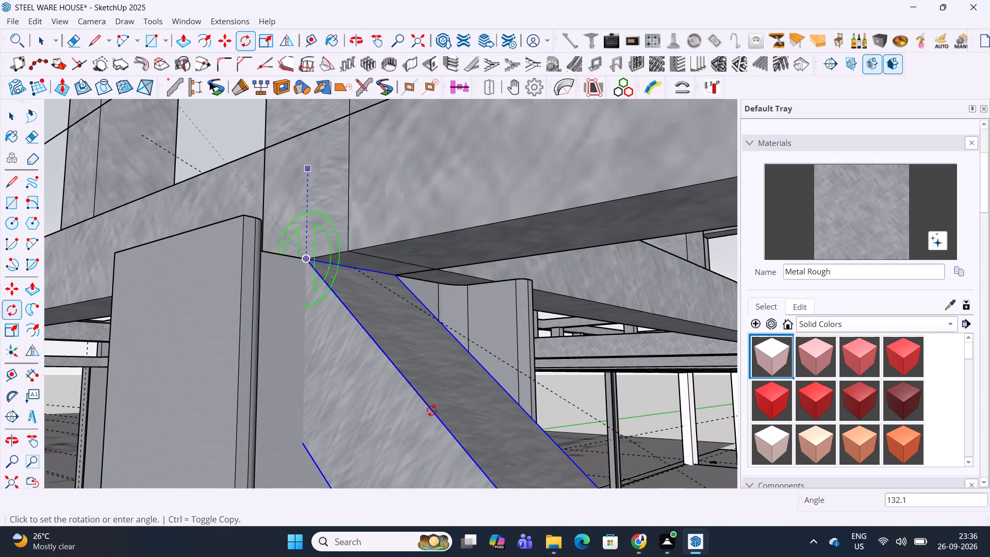
{"action": "left_click", "coordinate": [432, 411]}
Move the sloped member 40 mm so its upper corner sits on the guide at the middle of the column web.
{"action": "scroll", "coordinate": [315, 255], "scroll_direction": "up", "scroll_amount": 4}
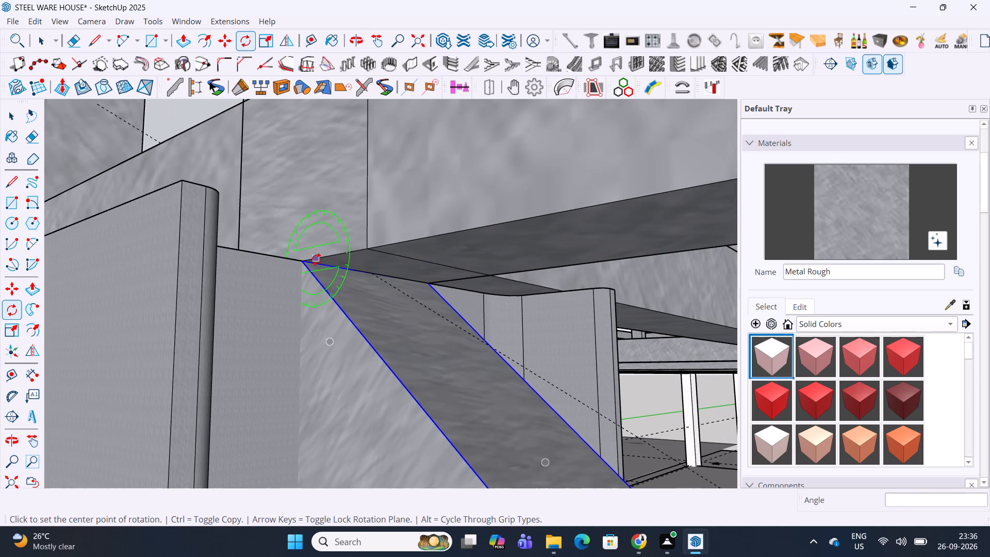
{"action": "key", "text": "m"}
{"action": "left_click", "coordinate": [305, 259]}
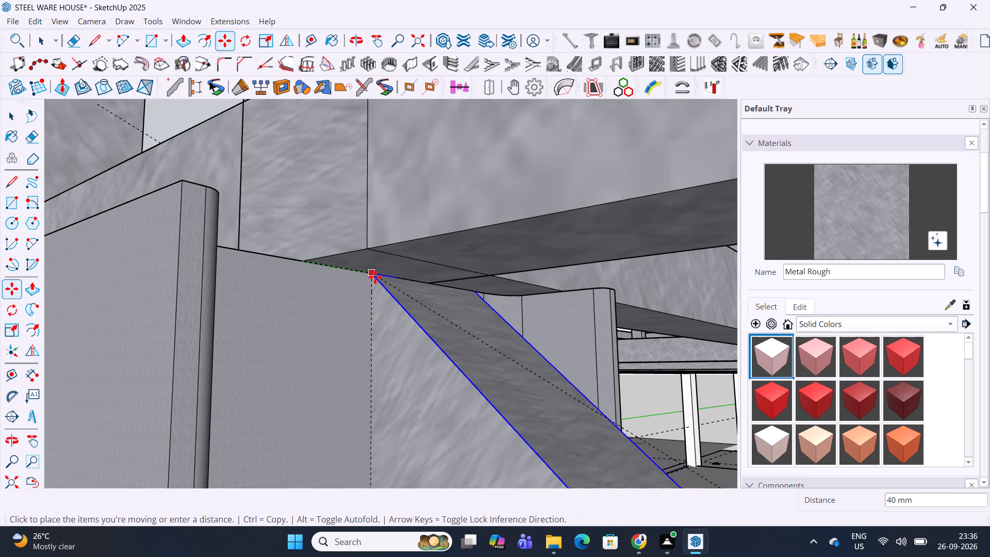
{"action": "left_click", "coordinate": [375, 277]}
Rotate the member around its upper corner to follow the diagonal guide's slope toward the opposite column.
{"action": "middle_click_drag", "start_coordinate": [420, 288], "coordinate": [464, 313]}
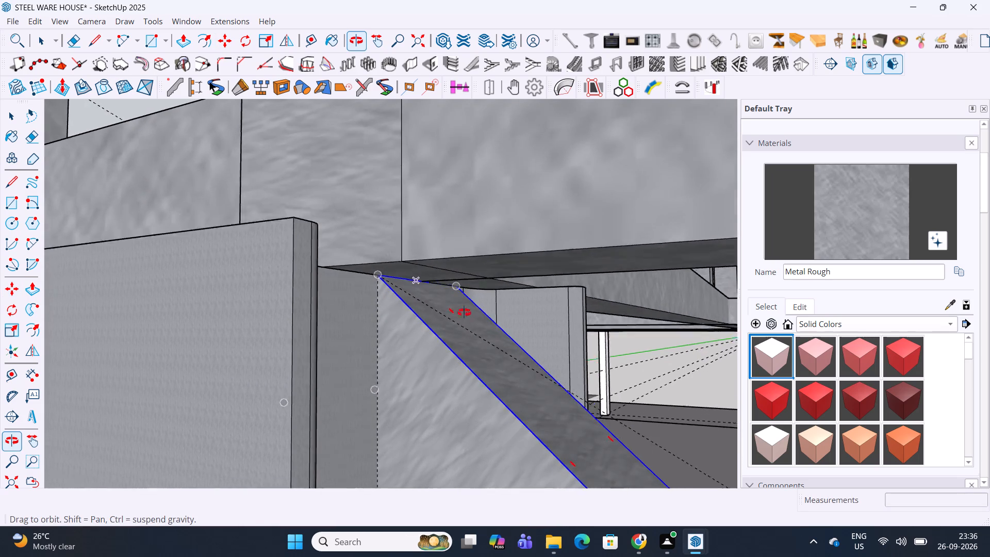
{"action": "middle_click_drag", "start_coordinate": [464, 313], "coordinate": [461, 324]}
{"action": "scroll", "coordinate": [487, 225], "scroll_direction": "down", "scroll_amount": 5}
{"action": "middle_click_drag", "start_coordinate": [503, 265], "coordinate": [282, 154], "text": "shift"}
{"action": "middle_click_drag", "start_coordinate": [270, 292], "coordinate": [484, 380]}
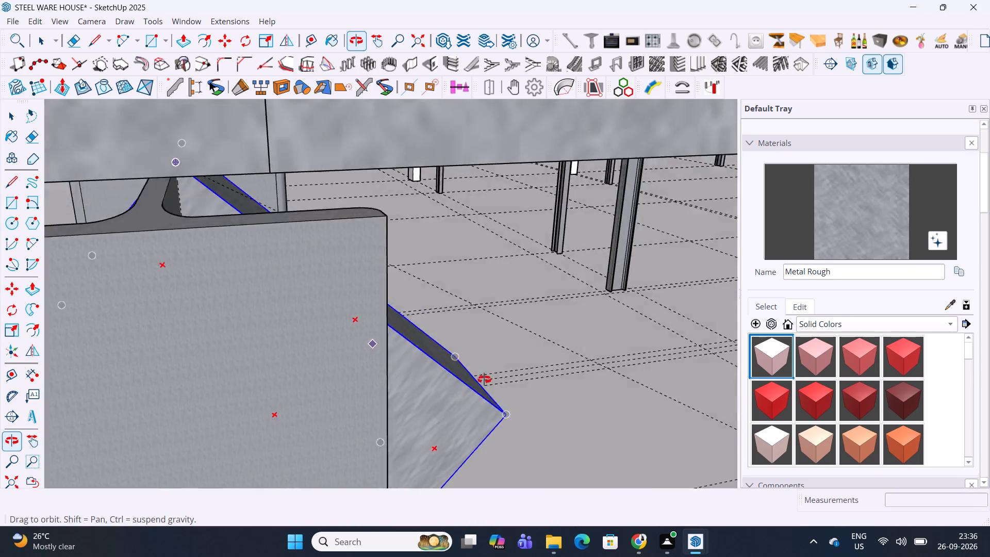
{"action": "middle_click_drag", "start_coordinate": [484, 380], "coordinate": [498, 404]}
{"action": "middle_click_drag", "start_coordinate": [317, 289], "coordinate": [161, 183]}
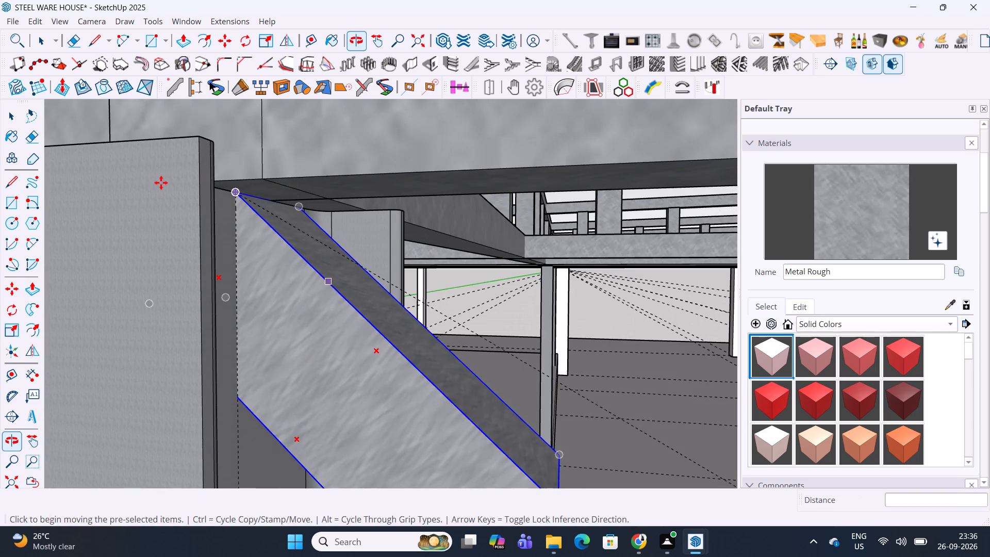
{"action": "key", "text": "q"}
{"action": "left_click", "coordinate": [240, 193]}
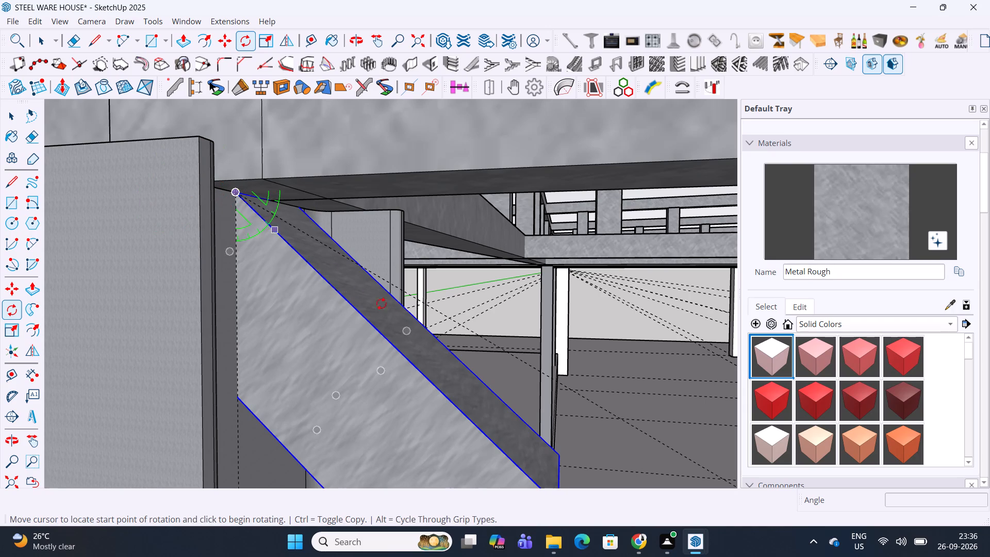
{"action": "middle_click_drag", "start_coordinate": [467, 399], "coordinate": [383, 309]}
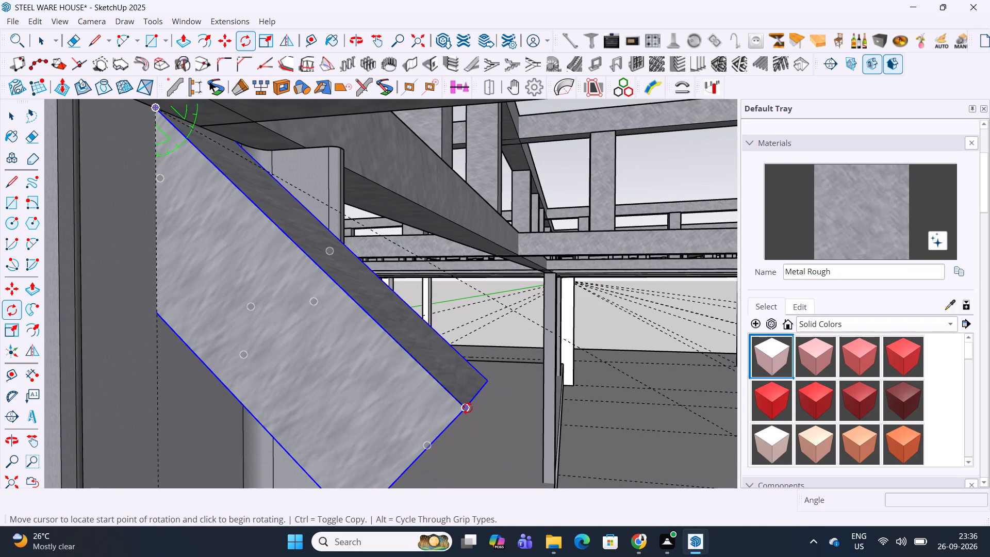
{"action": "left_click", "coordinate": [467, 408]}
{"action": "left_click", "coordinate": [545, 329]}
Push/Pull the member's lower end face about 5882 mm to the base of the opposite column and leave the group.
{"action": "scroll", "coordinate": [384, 278], "scroll_direction": "down", "scroll_amount": 4}
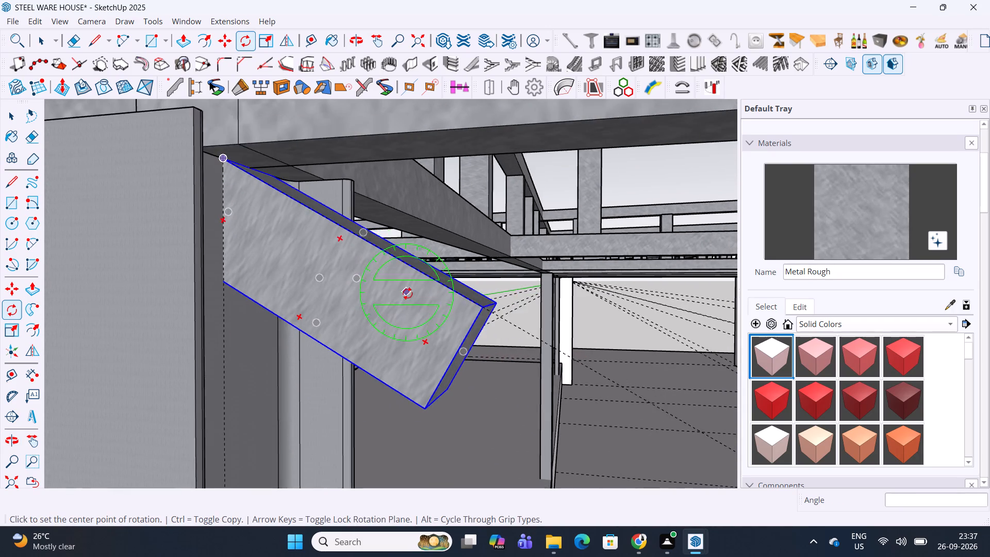
{"action": "middle_click_drag", "start_coordinate": [407, 293], "coordinate": [285, 261]}
{"action": "key", "text": "space"}
{"action": "double_click", "coordinate": [404, 304]}
{"action": "key", "text": "p"}
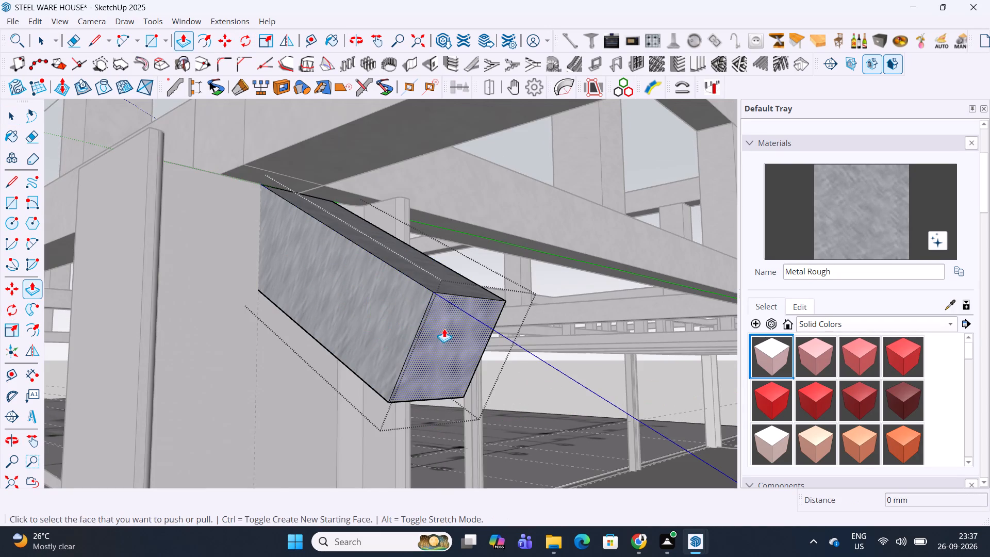
{"action": "left_click", "coordinate": [444, 329]}
{"action": "scroll", "coordinate": [506, 348], "scroll_direction": "down", "scroll_amount": 20}
{"action": "middle_click_drag", "start_coordinate": [441, 238], "coordinate": [700, 392]}
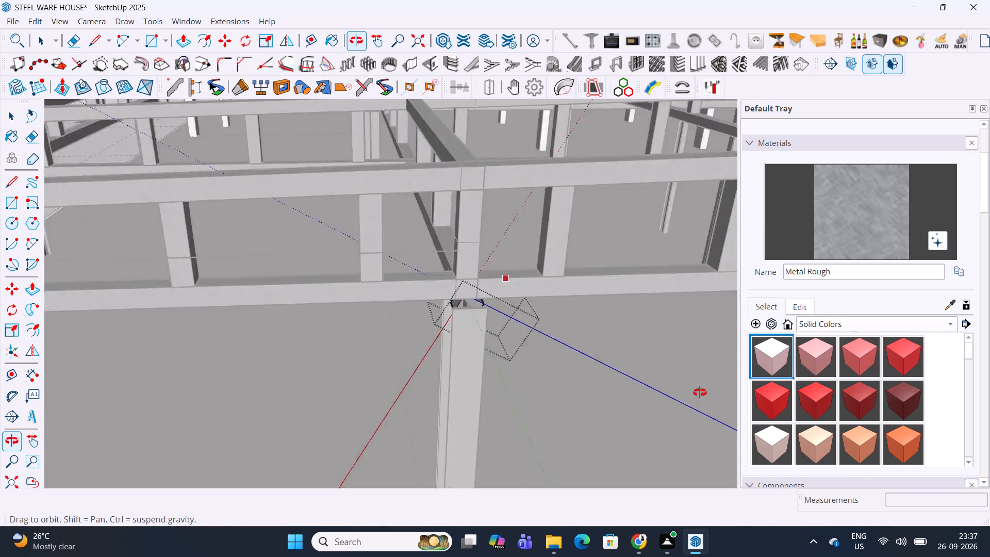
{"action": "middle_click_drag", "start_coordinate": [700, 392], "coordinate": [706, 395]}
{"action": "middle_click_drag", "start_coordinate": [663, 363], "coordinate": [254, 248], "text": "shift"}
{"action": "scroll", "coordinate": [477, 302], "scroll_direction": "up", "scroll_amount": 3}
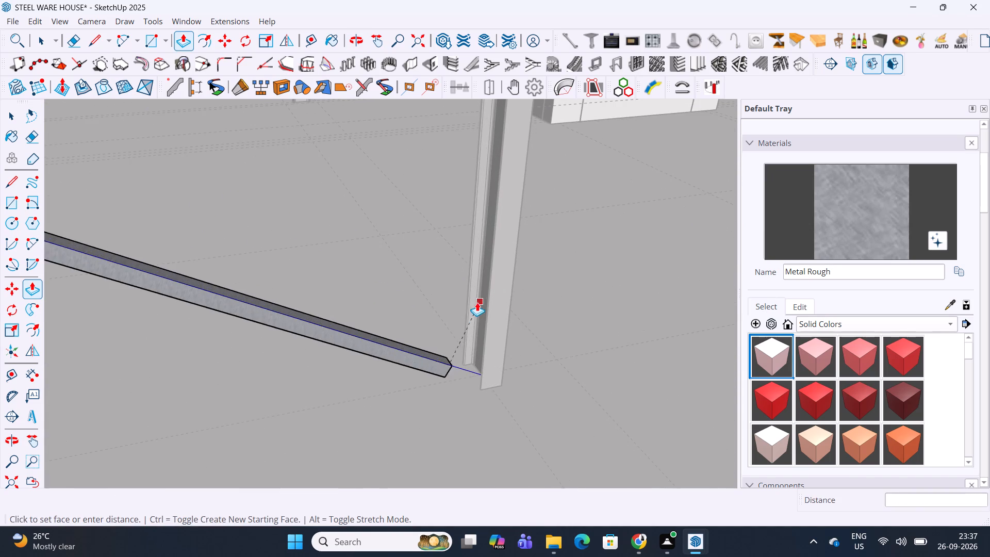
{"action": "scroll", "coordinate": [477, 302], "scroll_direction": "up", "scroll_amount": 6}
{"action": "middle_click_drag", "start_coordinate": [499, 352], "coordinate": [614, 336]}
{"action": "scroll", "coordinate": [483, 361], "scroll_direction": "up", "scroll_amount": 1}
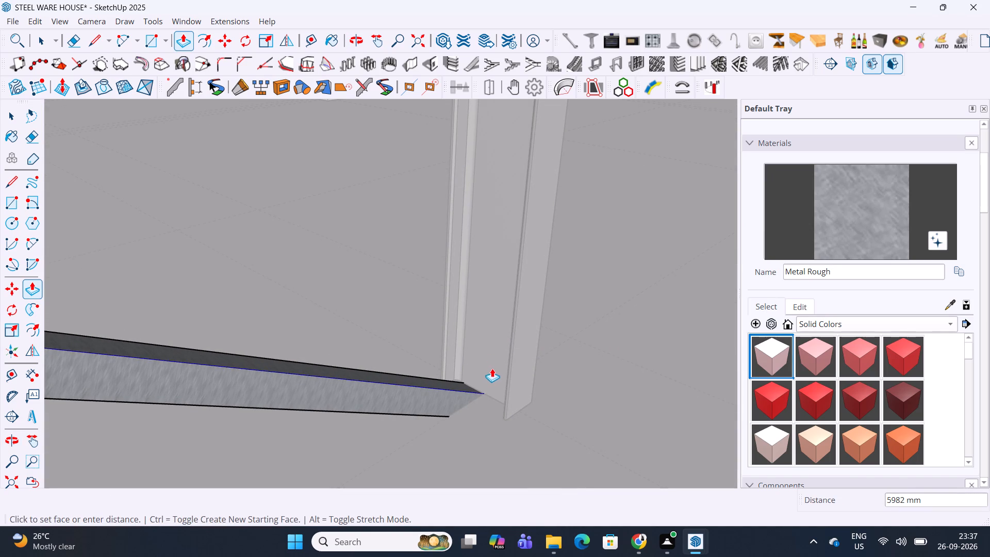
{"action": "left_click", "coordinate": [458, 364]}
{"action": "scroll", "coordinate": [545, 317], "scroll_direction": "down", "scroll_amount": 14}
{"action": "middle_click_drag", "start_coordinate": [190, 258], "coordinate": [327, 296], "text": "shift"}
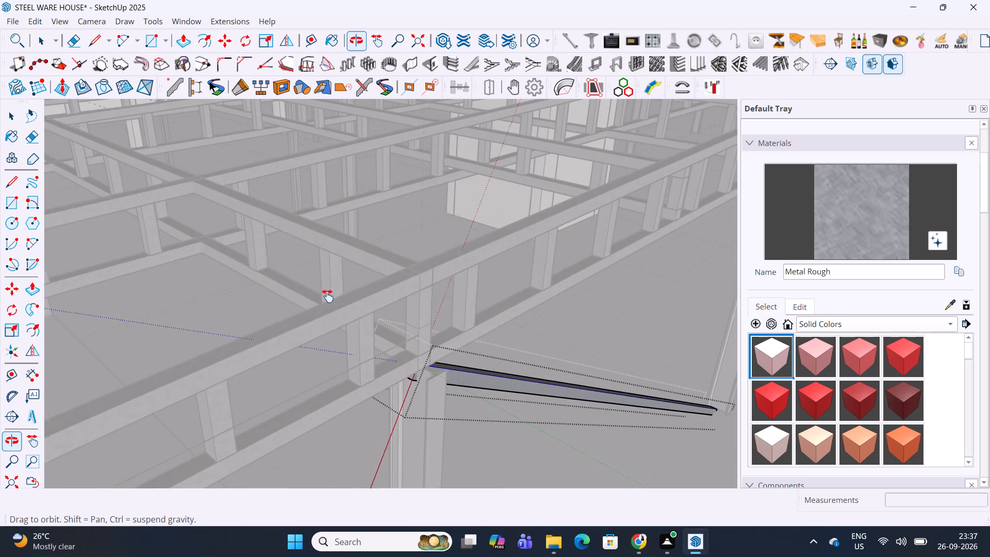
{"action": "middle_click_drag", "start_coordinate": [327, 296], "coordinate": [326, 297], "text": "shift"}
{"action": "middle_click_drag", "start_coordinate": [401, 343], "coordinate": [213, 271]}
{"action": "key", "text": "Escape"}
{"action": "scroll", "coordinate": [377, 365], "scroll_direction": "up", "scroll_amount": 4}
{"action": "key", "text": "space"}
{"action": "key", "text": "Escape"}
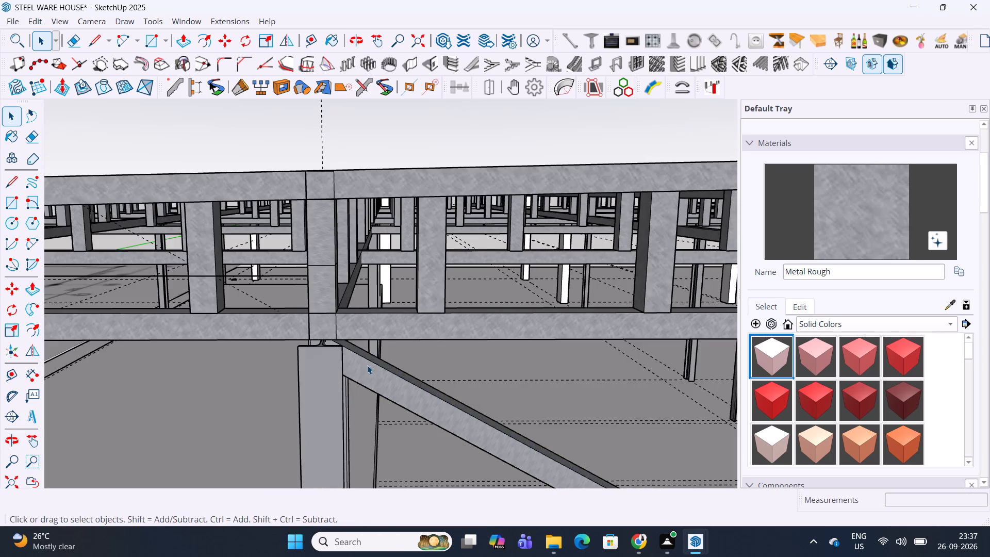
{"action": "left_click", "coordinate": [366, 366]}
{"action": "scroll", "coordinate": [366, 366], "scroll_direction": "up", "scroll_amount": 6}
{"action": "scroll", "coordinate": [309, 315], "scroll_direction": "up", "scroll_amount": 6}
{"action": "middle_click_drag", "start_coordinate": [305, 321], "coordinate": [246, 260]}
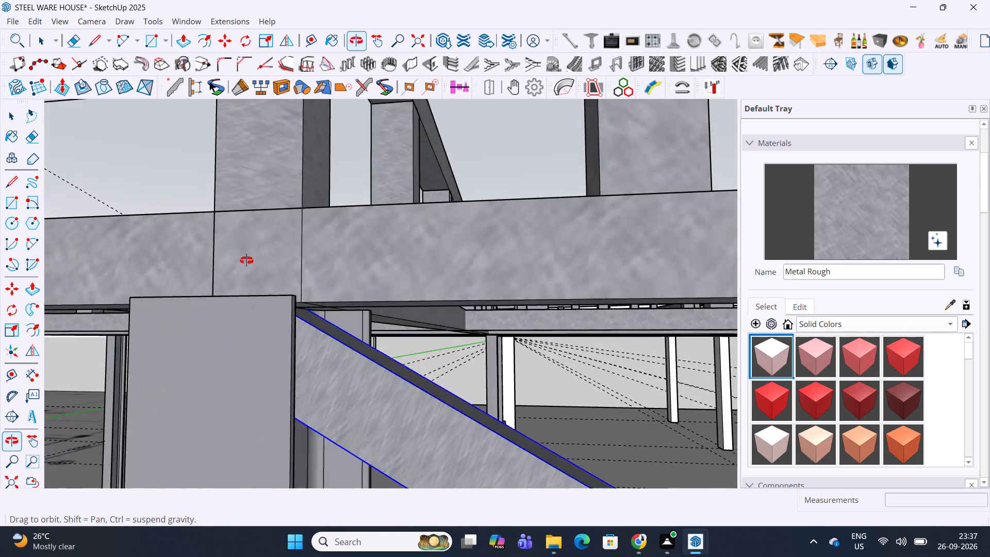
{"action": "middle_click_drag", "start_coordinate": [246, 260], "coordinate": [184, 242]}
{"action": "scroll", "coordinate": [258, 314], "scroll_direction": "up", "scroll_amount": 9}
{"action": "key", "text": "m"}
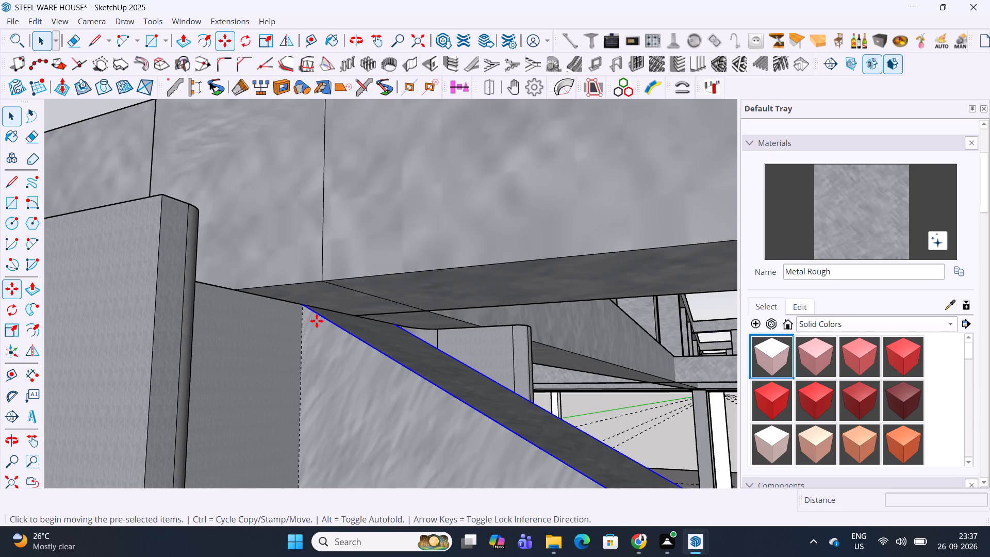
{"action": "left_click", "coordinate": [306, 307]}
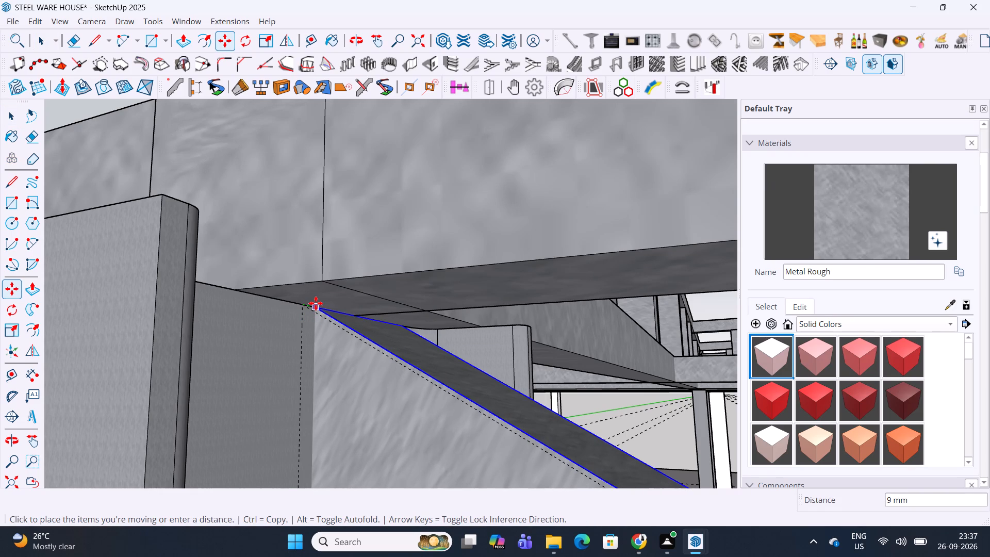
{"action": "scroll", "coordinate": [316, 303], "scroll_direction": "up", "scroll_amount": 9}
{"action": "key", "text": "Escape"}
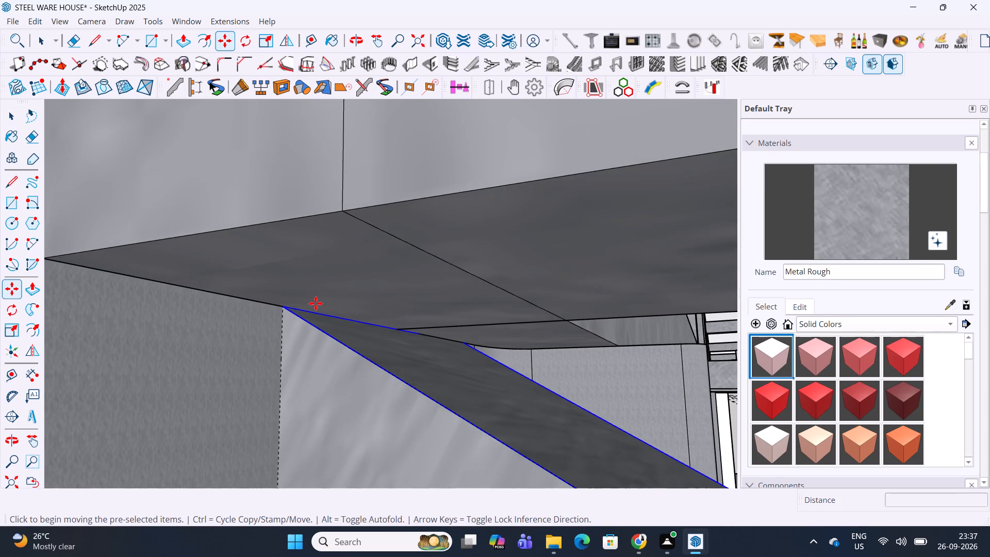
Rotate the diagonal member about 0.8° around its upper corner so its lower end lines up with the guide at the opposite column.
{"action": "key", "text": "q"}
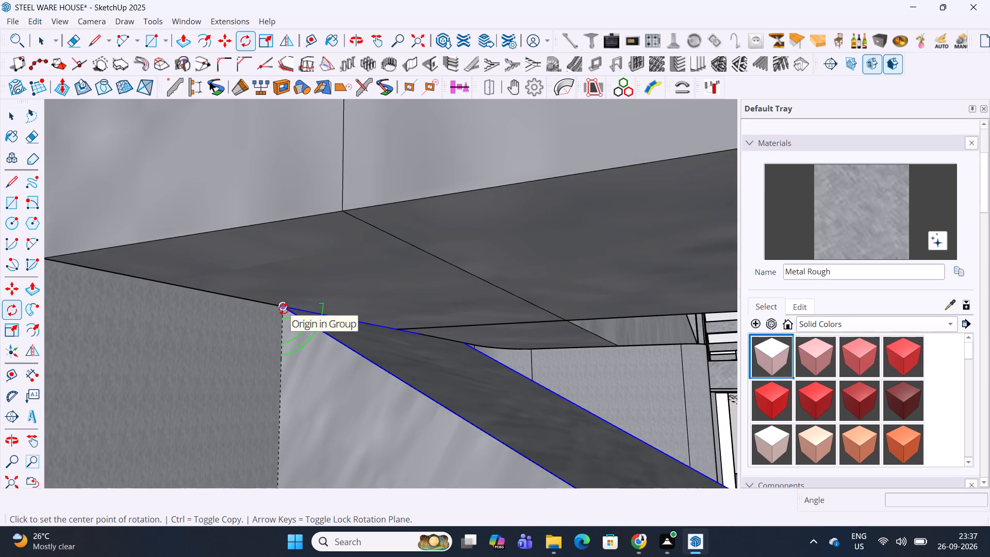
{"action": "left_click", "coordinate": [284, 309]}
{"action": "scroll", "coordinate": [311, 322], "scroll_direction": "down", "scroll_amount": 20}
{"action": "scroll", "coordinate": [311, 322], "scroll_direction": "down", "scroll_amount": 10}
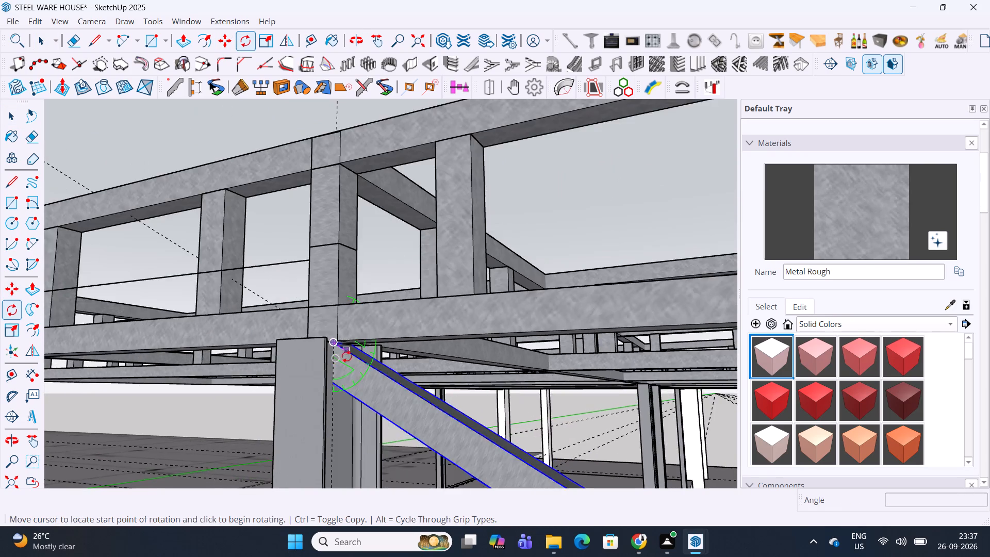
{"action": "middle_click_drag", "start_coordinate": [348, 357], "coordinate": [742, 466]}
{"action": "middle_click_drag", "start_coordinate": [721, 441], "coordinate": [579, 371], "text": "shift"}
{"action": "scroll", "coordinate": [433, 364], "scroll_direction": "up", "scroll_amount": 12}
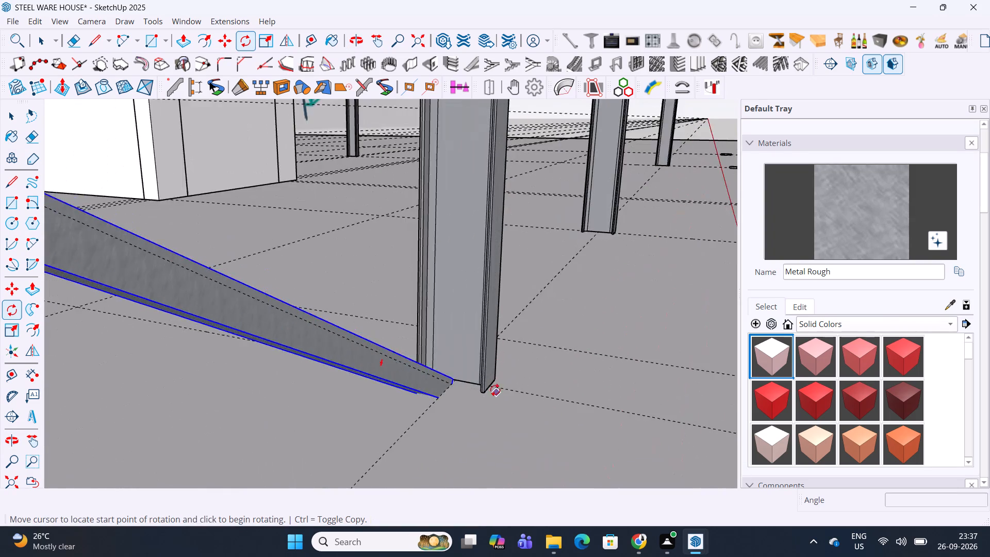
{"action": "scroll", "coordinate": [495, 390], "scroll_direction": "up", "scroll_amount": 11}
{"action": "left_click", "coordinate": [432, 370]}
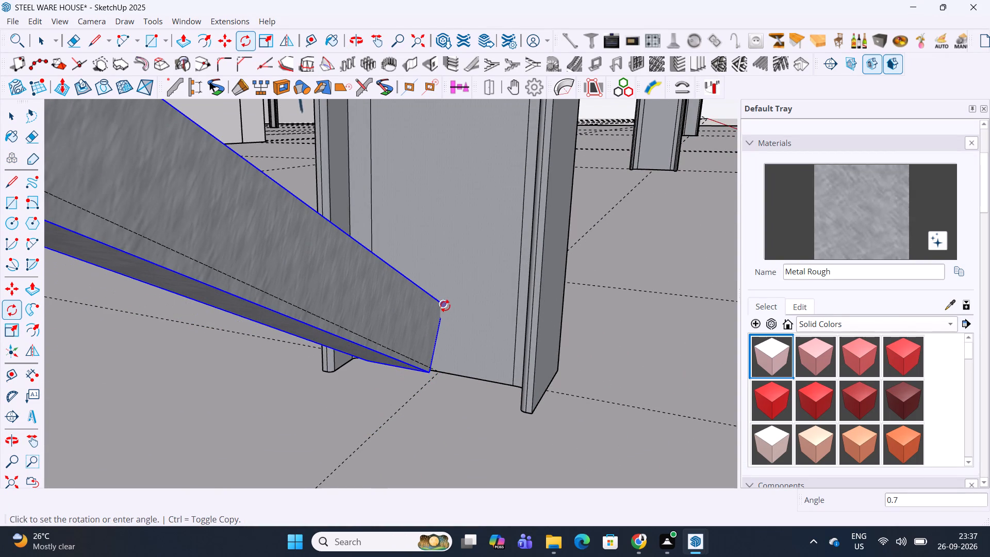
{"action": "scroll", "coordinate": [445, 304], "scroll_direction": "up", "scroll_amount": 5}
{"action": "middle_click_drag", "start_coordinate": [445, 304], "coordinate": [357, 260]}
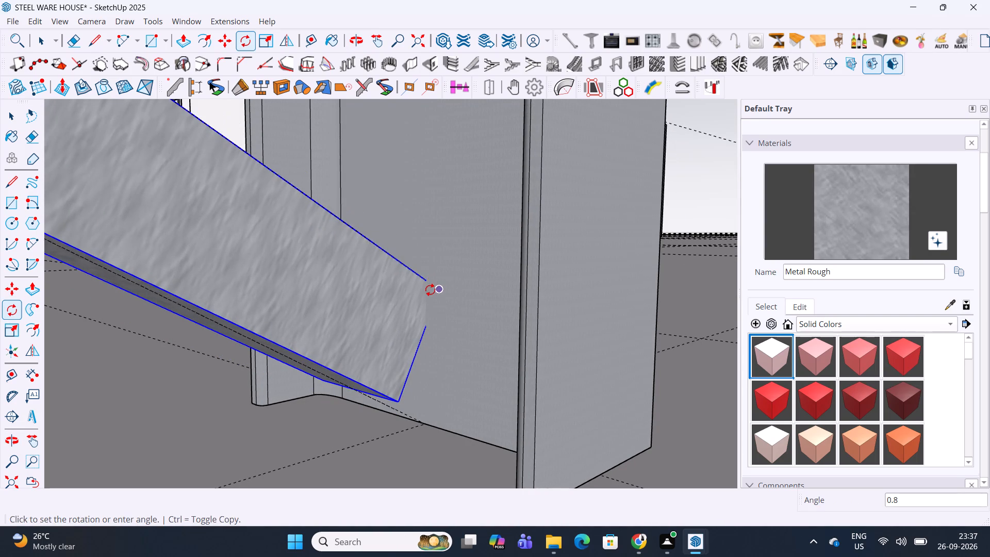
{"action": "left_click", "coordinate": [427, 292]}
Push/Pull the member's lower end face about 96 mm to meet the opposite column's web, and leave the group.
{"action": "middle_click_drag", "start_coordinate": [434, 379], "coordinate": [352, 321]}
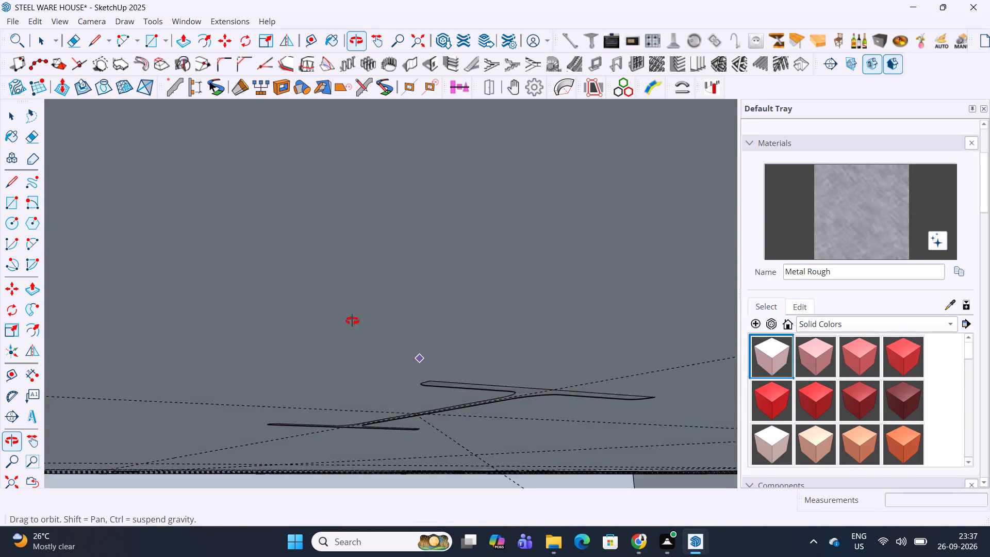
{"action": "middle_click_drag", "start_coordinate": [352, 321], "coordinate": [367, 365]}
{"action": "scroll", "coordinate": [338, 339], "scroll_direction": "up", "scroll_amount": 11}
{"action": "scroll", "coordinate": [410, 330], "scroll_direction": "up", "scroll_amount": 6}
{"action": "middle_click_drag", "start_coordinate": [465, 351], "coordinate": [403, 296]}
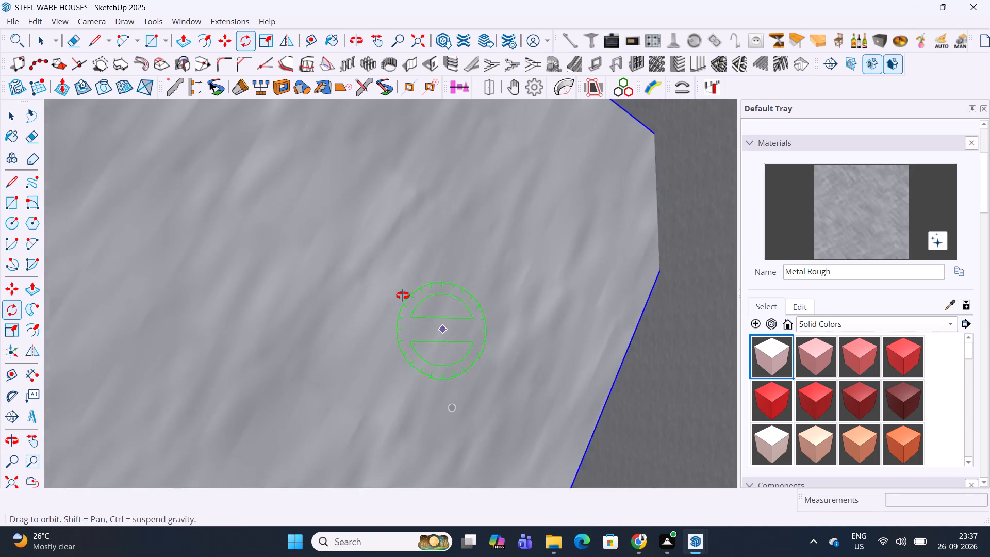
{"action": "middle_click_drag", "start_coordinate": [403, 296], "coordinate": [272, 201]}
{"action": "key", "text": "space"}
{"action": "double_click", "coordinate": [371, 297]}
{"action": "key", "text": "p"}
{"action": "left_click", "coordinate": [541, 415]}
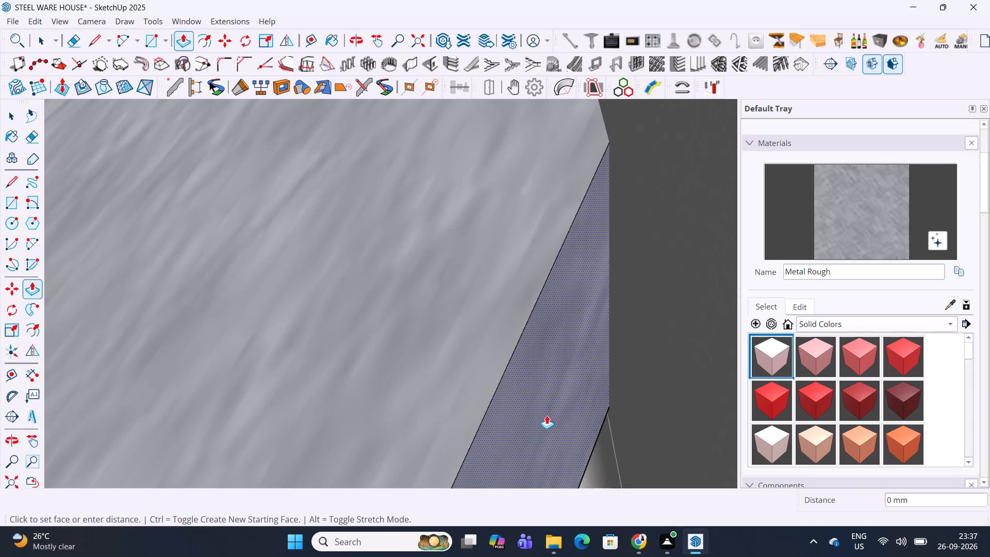
{"action": "middle_click_drag", "start_coordinate": [663, 376], "coordinate": [952, 427]}
{"action": "scroll", "coordinate": [651, 314], "scroll_direction": "down", "scroll_amount": 14}
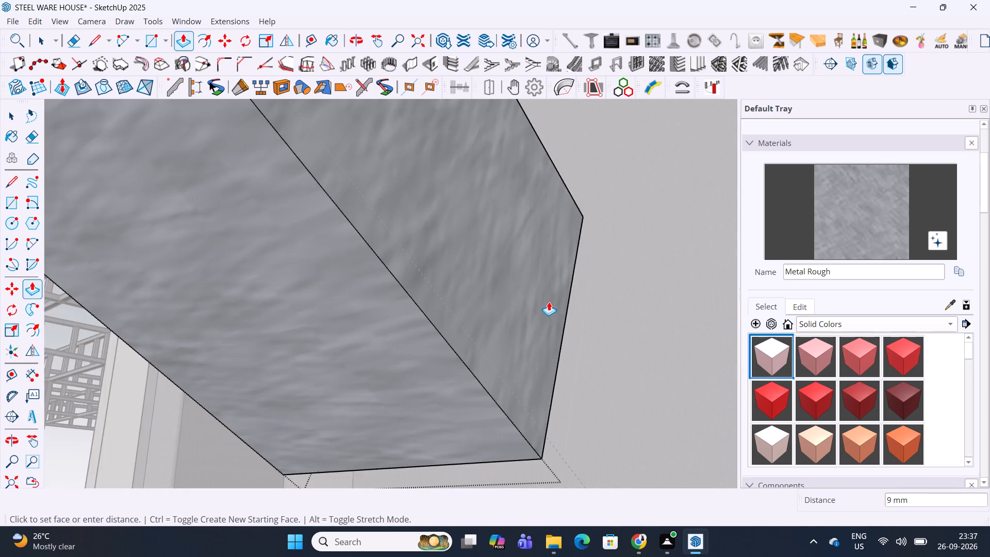
{"action": "scroll", "coordinate": [549, 302], "scroll_direction": "down", "scroll_amount": 7}
{"action": "middle_click_drag", "start_coordinate": [558, 277], "coordinate": [509, 425]}
{"action": "middle_click_drag", "start_coordinate": [631, 191], "coordinate": [528, 275]}
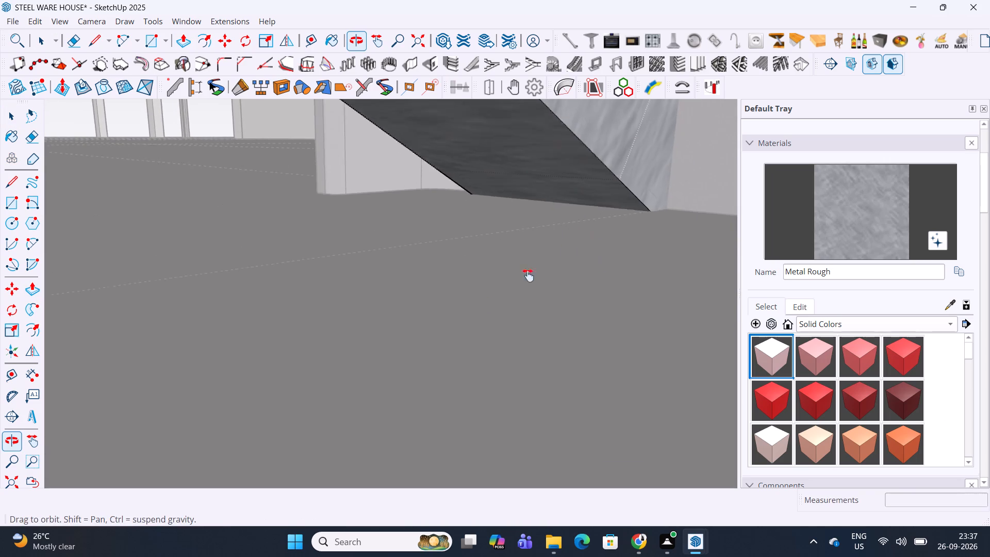
{"action": "middle_click_drag", "start_coordinate": [528, 275], "coordinate": [373, 409]}
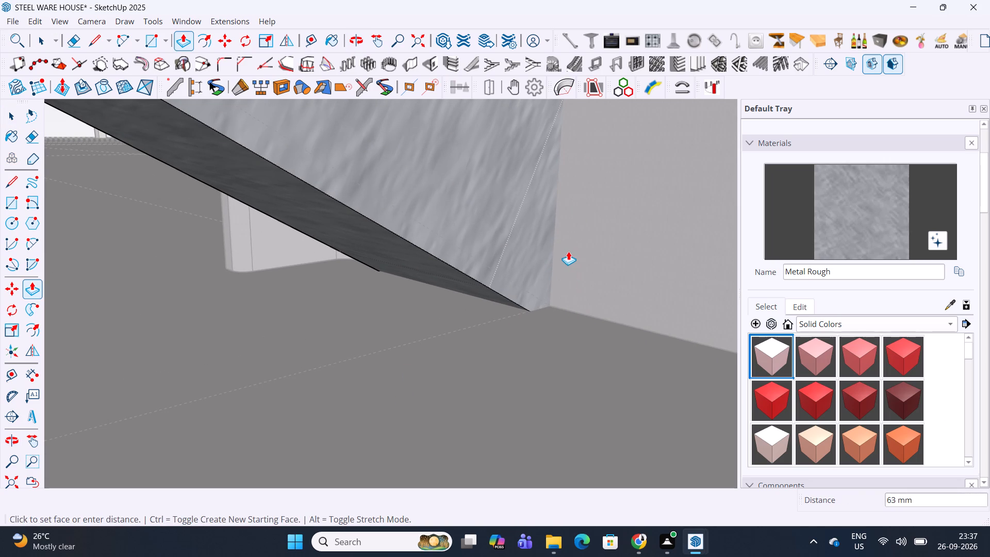
{"action": "scroll", "coordinate": [568, 251], "scroll_direction": "down", "scroll_amount": 12}
{"action": "middle_click_drag", "start_coordinate": [614, 219], "coordinate": [556, 388], "text": "shift"}
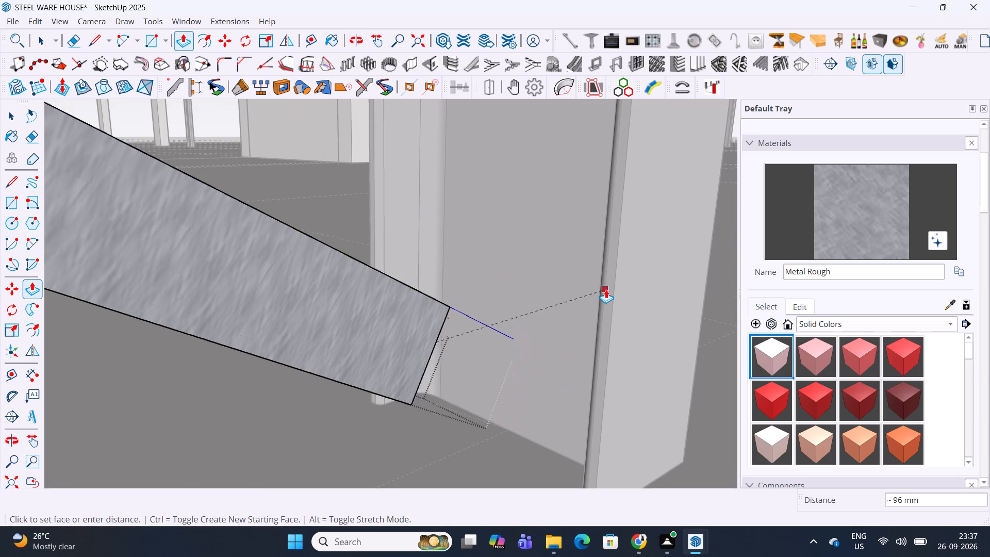
{"action": "left_click", "coordinate": [560, 310]}
{"action": "key", "text": "space"}
{"action": "key", "text": "Escape"}
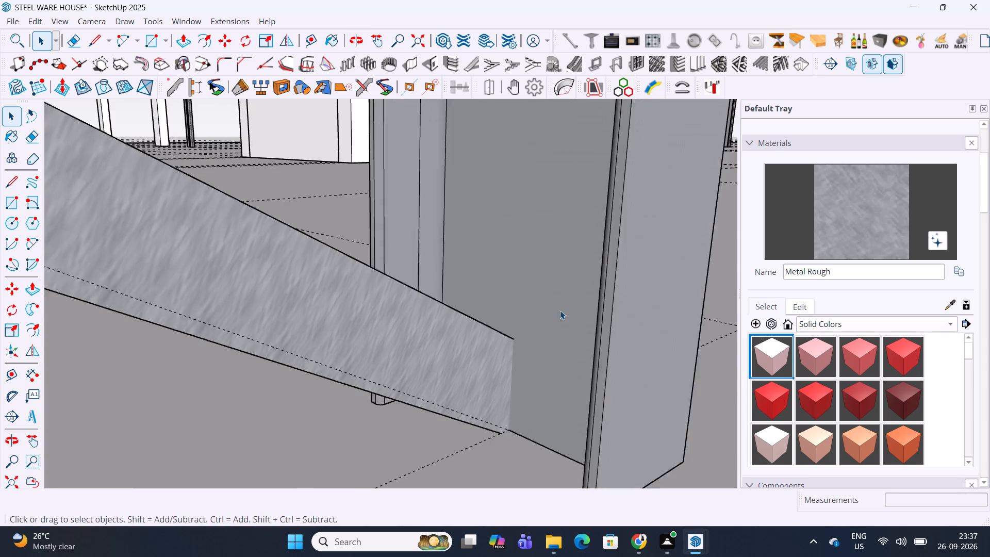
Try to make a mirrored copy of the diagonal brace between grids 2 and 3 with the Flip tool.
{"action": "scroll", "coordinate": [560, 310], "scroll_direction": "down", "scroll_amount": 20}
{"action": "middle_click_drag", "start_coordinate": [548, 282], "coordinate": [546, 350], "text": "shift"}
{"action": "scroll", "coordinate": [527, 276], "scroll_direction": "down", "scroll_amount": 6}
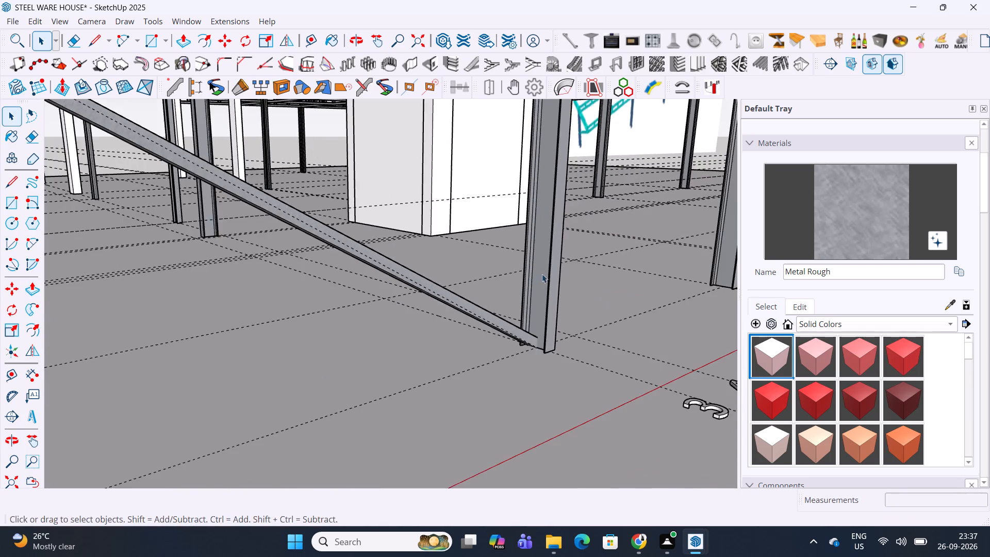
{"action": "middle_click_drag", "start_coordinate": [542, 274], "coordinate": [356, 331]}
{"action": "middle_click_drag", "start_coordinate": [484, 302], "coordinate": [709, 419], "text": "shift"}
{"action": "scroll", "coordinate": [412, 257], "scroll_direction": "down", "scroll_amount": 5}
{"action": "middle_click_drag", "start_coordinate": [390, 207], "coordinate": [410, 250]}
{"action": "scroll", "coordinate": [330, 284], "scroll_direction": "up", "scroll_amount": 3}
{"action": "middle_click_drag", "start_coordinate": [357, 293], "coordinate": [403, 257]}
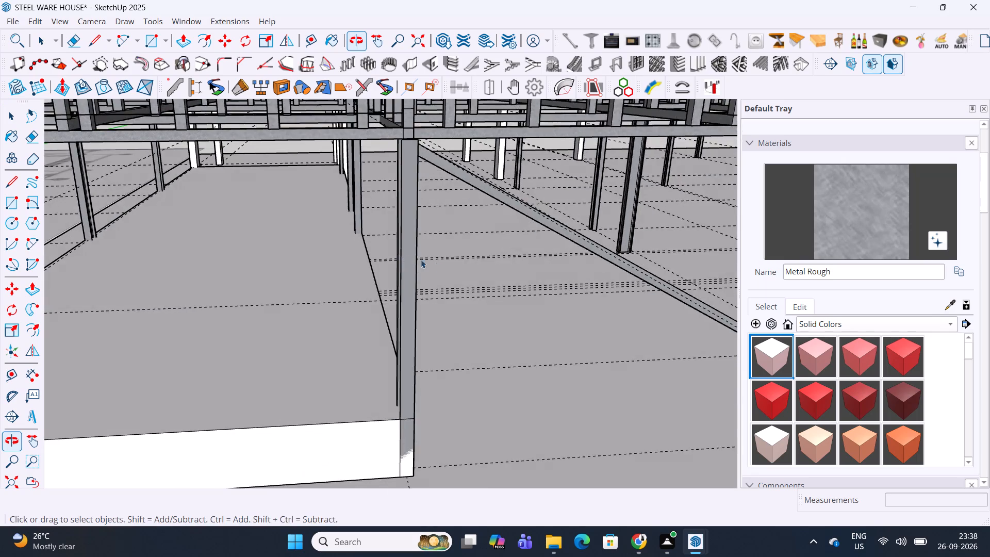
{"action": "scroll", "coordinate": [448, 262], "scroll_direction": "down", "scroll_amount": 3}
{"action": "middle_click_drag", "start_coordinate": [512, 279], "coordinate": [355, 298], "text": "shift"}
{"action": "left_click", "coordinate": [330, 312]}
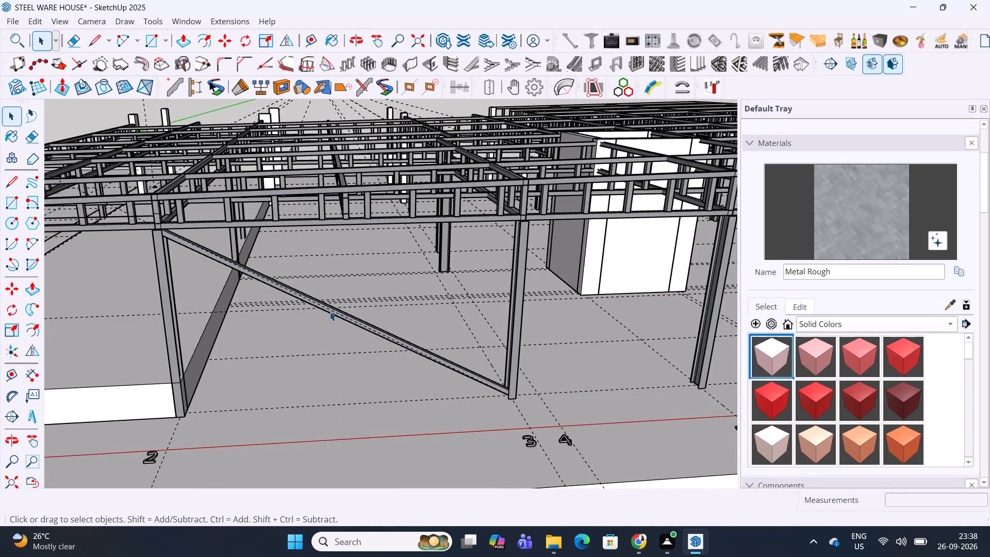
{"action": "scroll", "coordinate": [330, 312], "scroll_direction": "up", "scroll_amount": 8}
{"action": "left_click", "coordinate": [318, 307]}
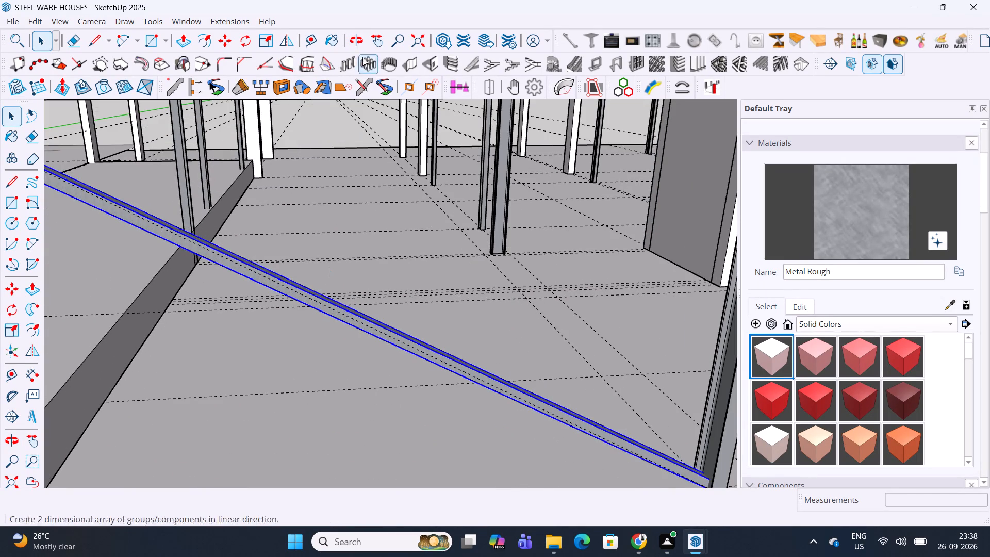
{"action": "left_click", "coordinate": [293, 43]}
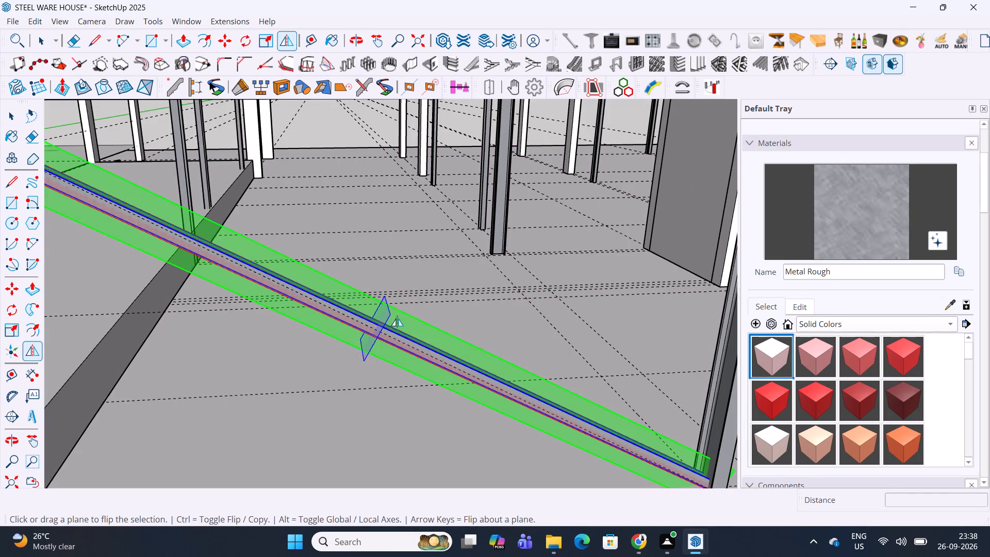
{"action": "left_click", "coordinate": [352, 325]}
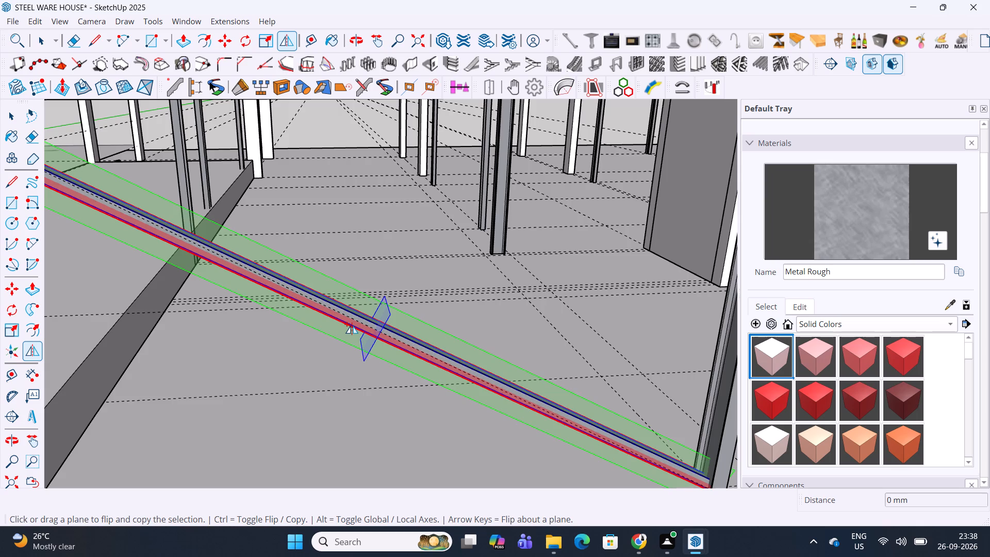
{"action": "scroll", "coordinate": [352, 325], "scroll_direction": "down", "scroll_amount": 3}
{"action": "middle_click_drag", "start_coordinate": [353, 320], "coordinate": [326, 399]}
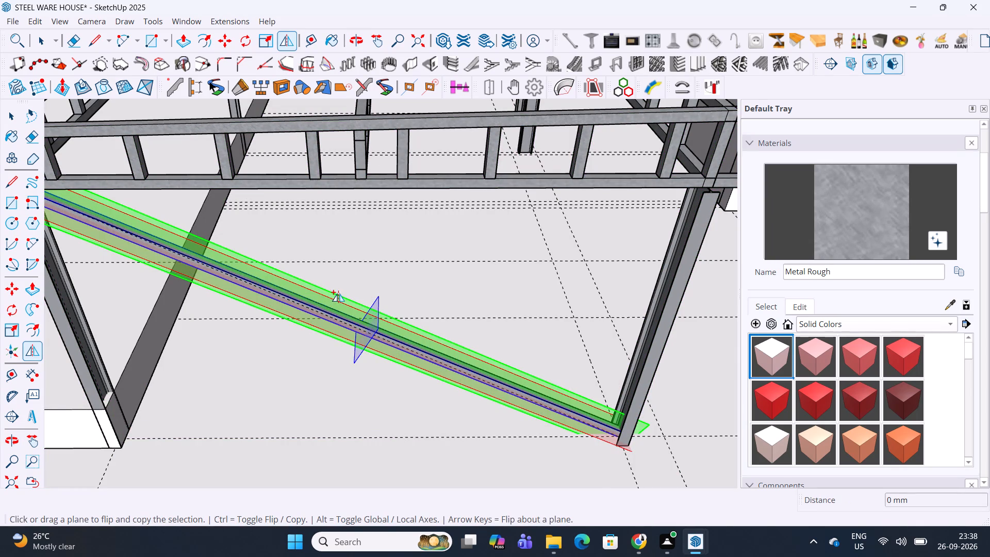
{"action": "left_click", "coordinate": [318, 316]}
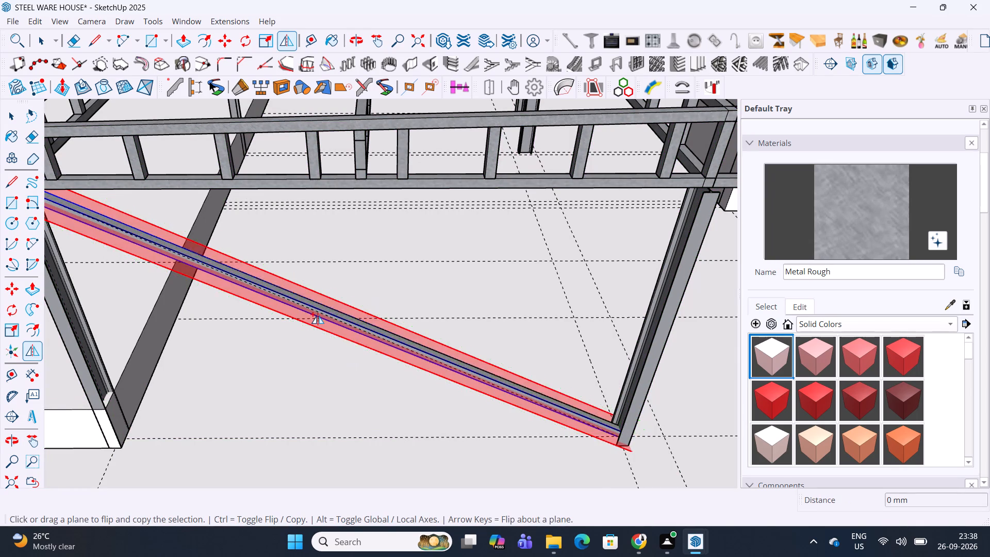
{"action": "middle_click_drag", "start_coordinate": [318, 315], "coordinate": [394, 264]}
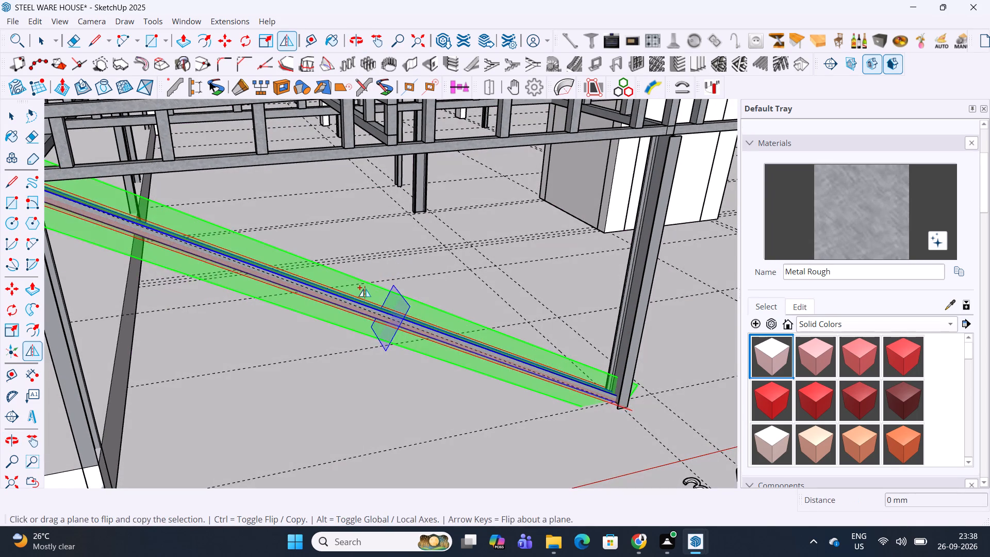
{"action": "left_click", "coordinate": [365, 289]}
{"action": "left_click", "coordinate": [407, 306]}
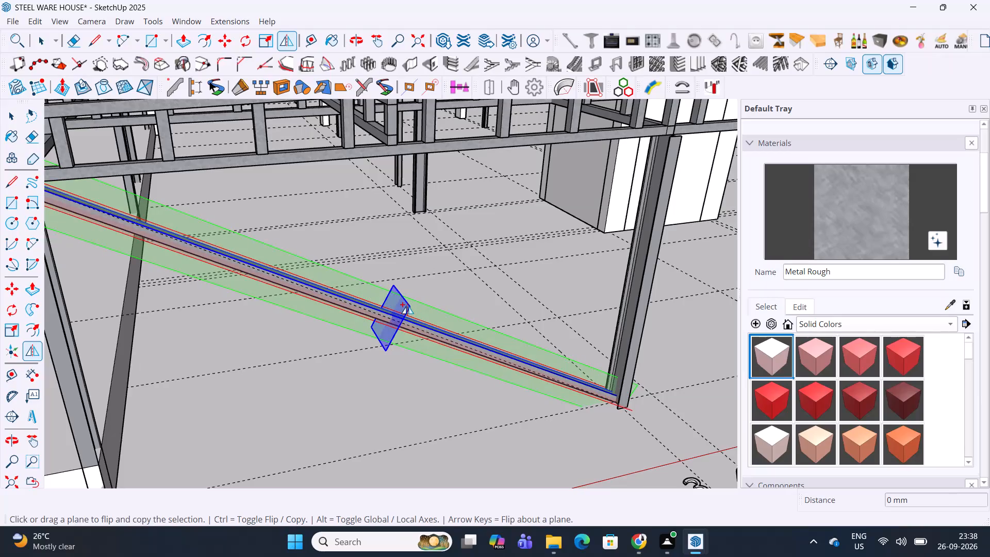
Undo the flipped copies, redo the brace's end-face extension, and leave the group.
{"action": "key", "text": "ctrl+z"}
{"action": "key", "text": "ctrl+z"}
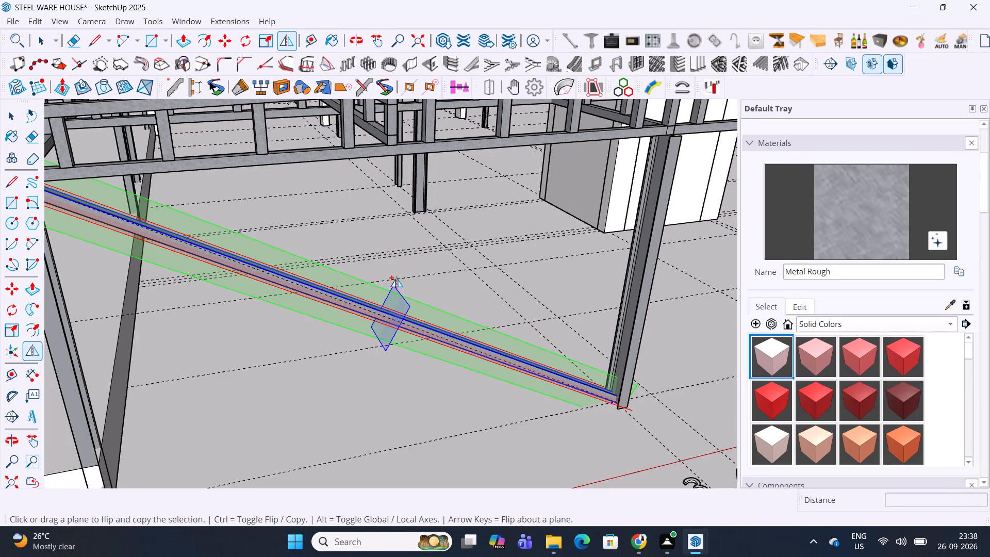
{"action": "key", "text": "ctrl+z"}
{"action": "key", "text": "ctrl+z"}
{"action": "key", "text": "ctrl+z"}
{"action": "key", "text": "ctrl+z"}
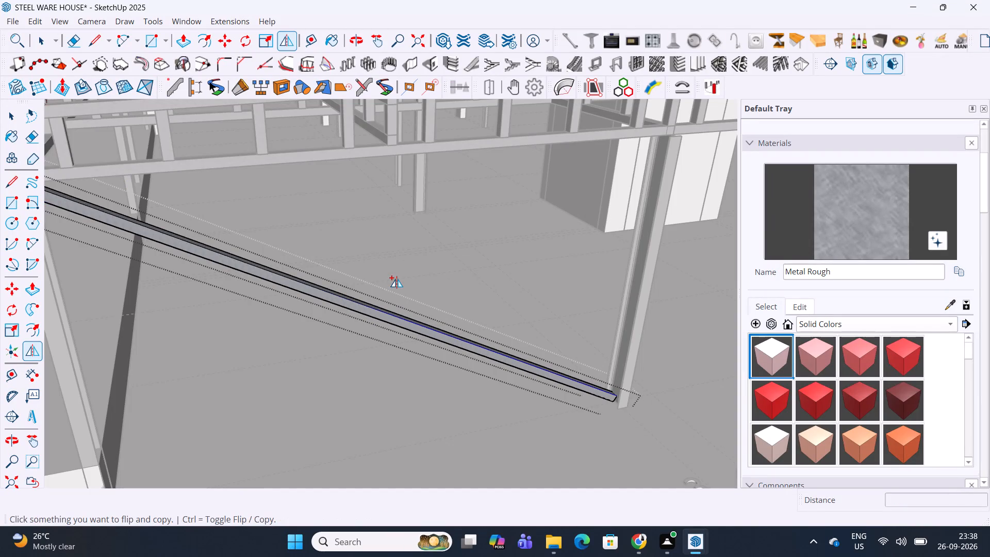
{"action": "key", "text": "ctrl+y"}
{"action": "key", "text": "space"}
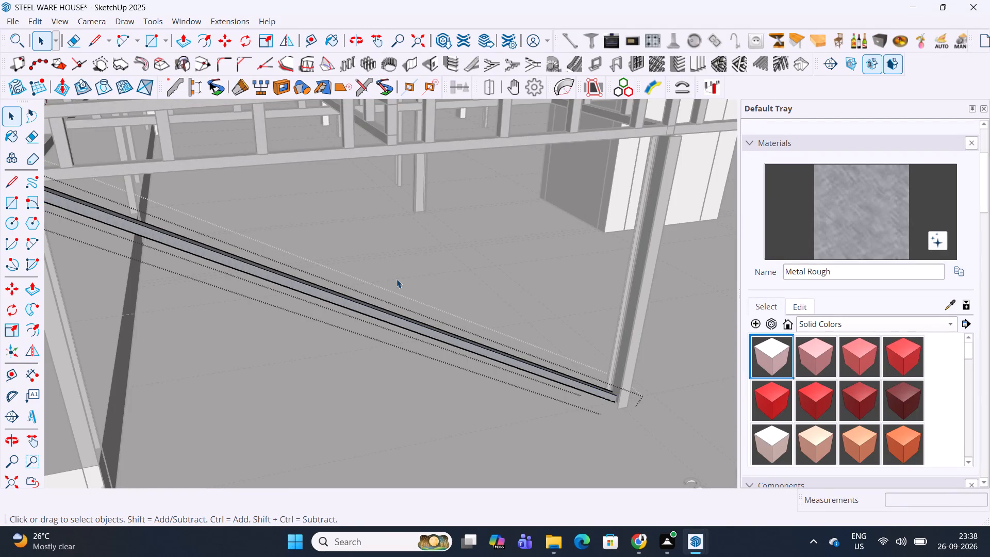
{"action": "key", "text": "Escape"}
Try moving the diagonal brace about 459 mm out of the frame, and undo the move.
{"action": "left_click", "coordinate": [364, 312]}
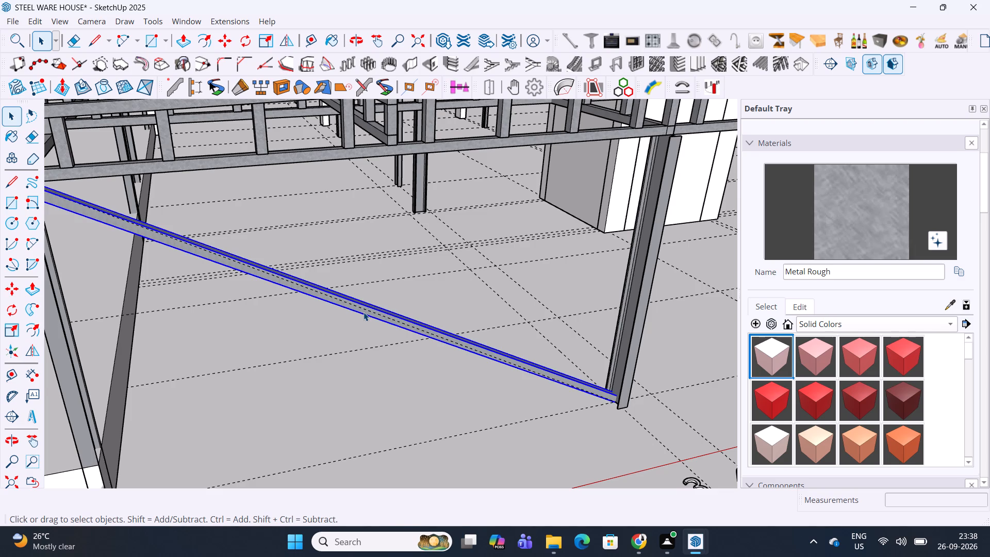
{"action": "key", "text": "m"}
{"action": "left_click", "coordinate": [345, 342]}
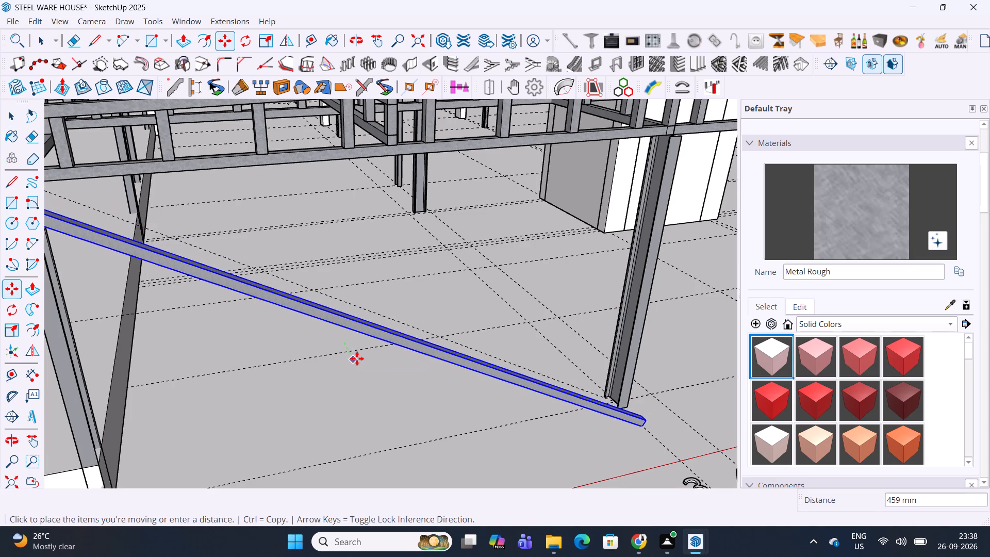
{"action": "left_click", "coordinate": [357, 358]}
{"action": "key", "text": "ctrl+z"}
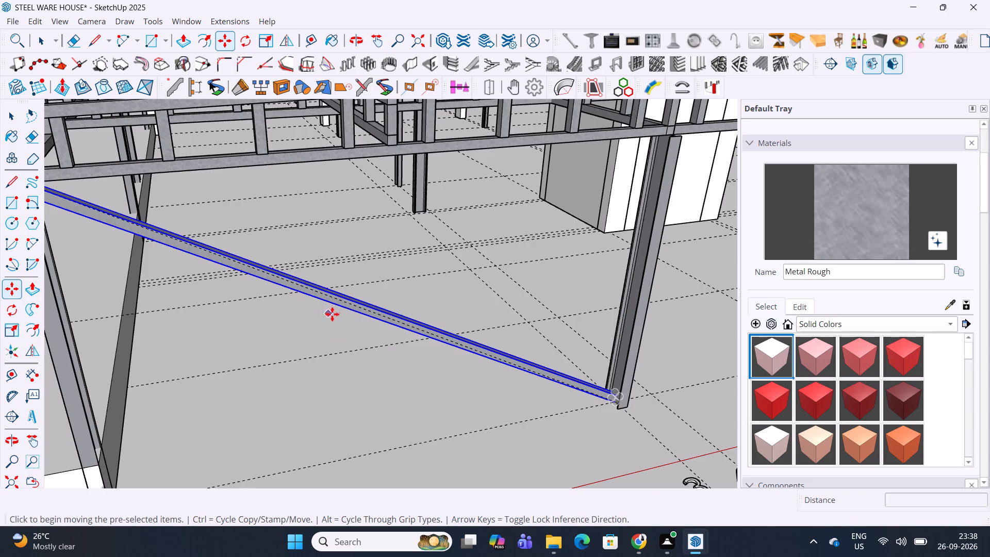
Copy the diagonal brace about 663 mm out in front of the frame.
{"action": "middle_click_drag", "start_coordinate": [335, 314], "coordinate": [362, 320], "text": "shift"}
{"action": "left_click", "coordinate": [365, 347]}
{"action": "left_click", "coordinate": [384, 370]}
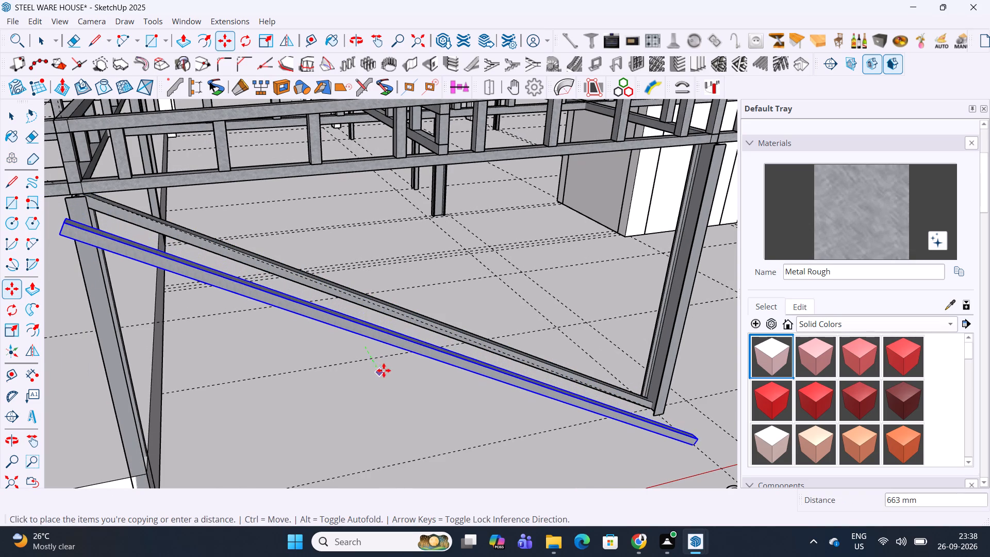
{"action": "key", "text": "space"}
Rotate the copied brace 135° around a point near its middle so it slopes the opposite way.
{"action": "scroll", "coordinate": [377, 335], "scroll_direction": "up", "scroll_amount": 9}
{"action": "key", "text": "q"}
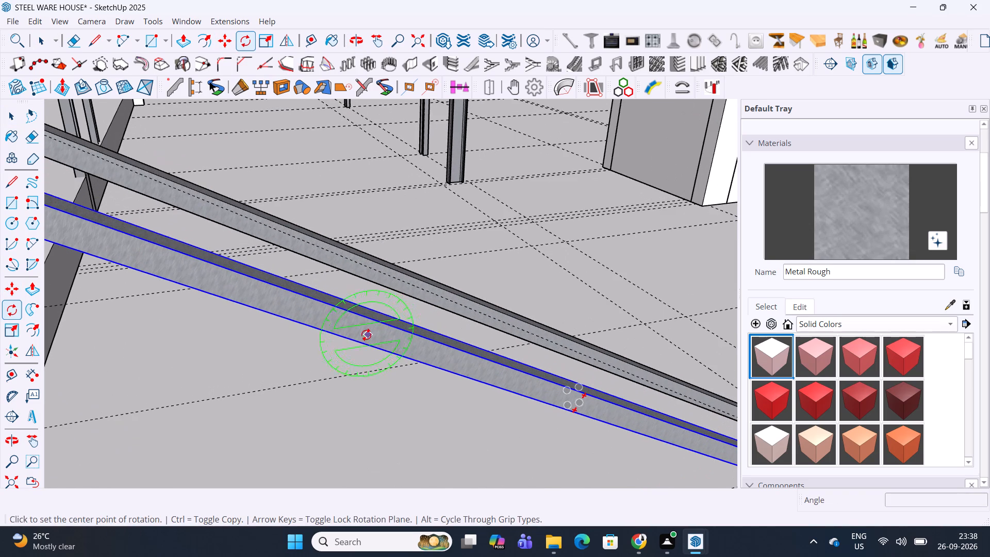
{"action": "left_click", "coordinate": [366, 335]}
{"action": "left_click", "coordinate": [382, 335]}
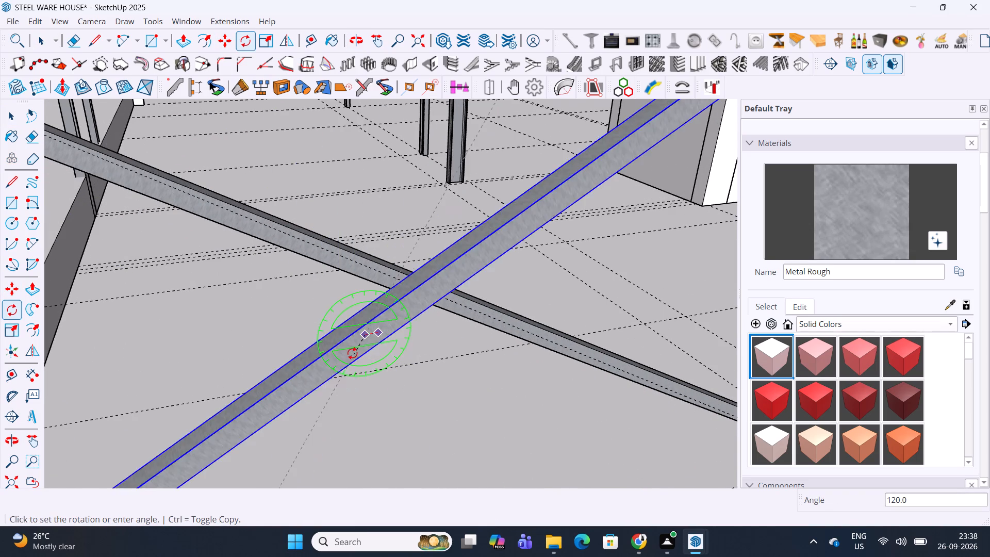
{"action": "left_click", "coordinate": [351, 353]}
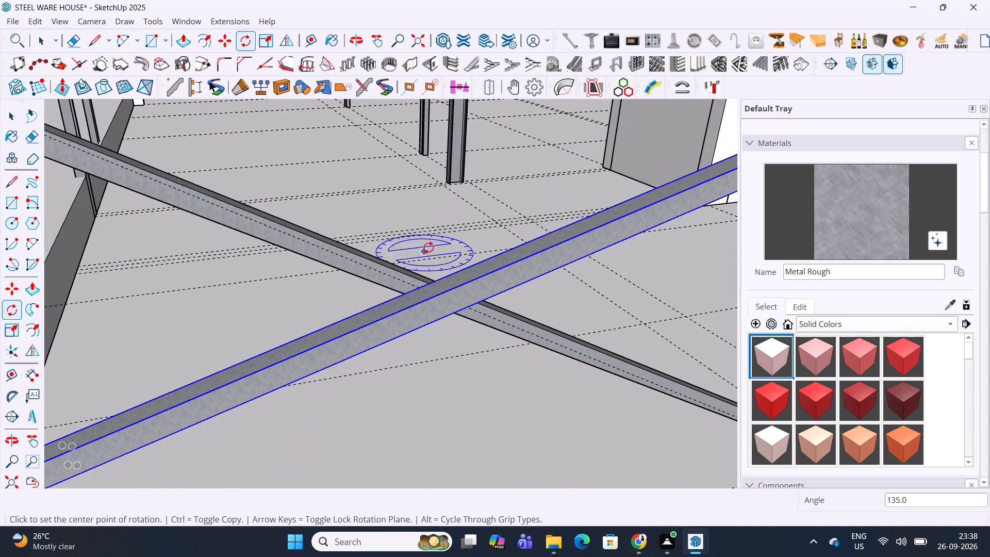
Move the rotated brace copy by its upper end corner about 1560 mm to the grid 3 column top, beneath the truss.
{"action": "scroll", "coordinate": [428, 248], "scroll_direction": "down", "scroll_amount": 6}
{"action": "middle_click_drag", "start_coordinate": [541, 237], "coordinate": [432, 258]}
{"action": "scroll", "coordinate": [432, 257], "scroll_direction": "up", "scroll_amount": 7}
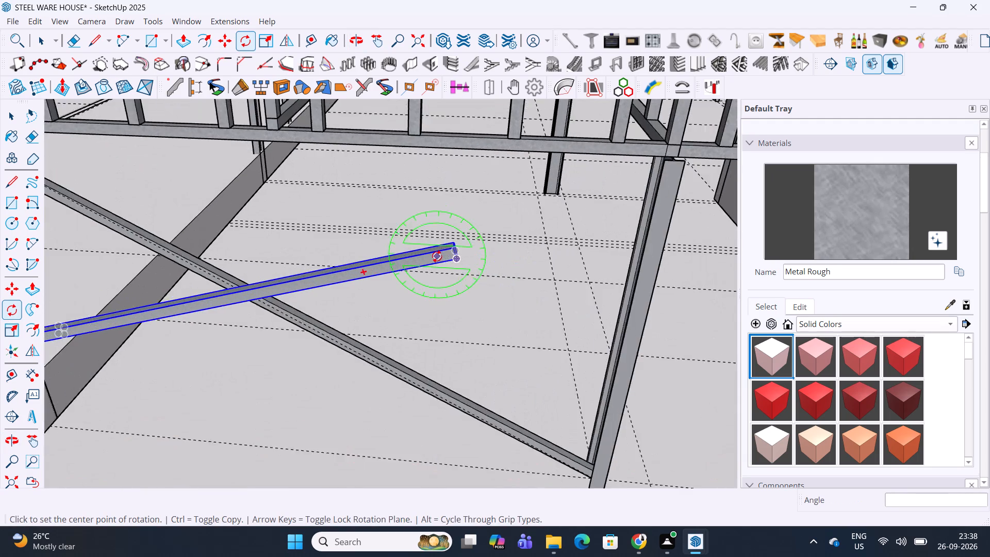
{"action": "scroll", "coordinate": [437, 256], "scroll_direction": "up", "scroll_amount": 2}
{"action": "key", "text": "m"}
{"action": "scroll", "coordinate": [463, 249], "scroll_direction": "up", "scroll_amount": 4}
{"action": "left_click", "coordinate": [455, 244]}
{"action": "scroll", "coordinate": [480, 227], "scroll_direction": "down", "scroll_amount": 5}
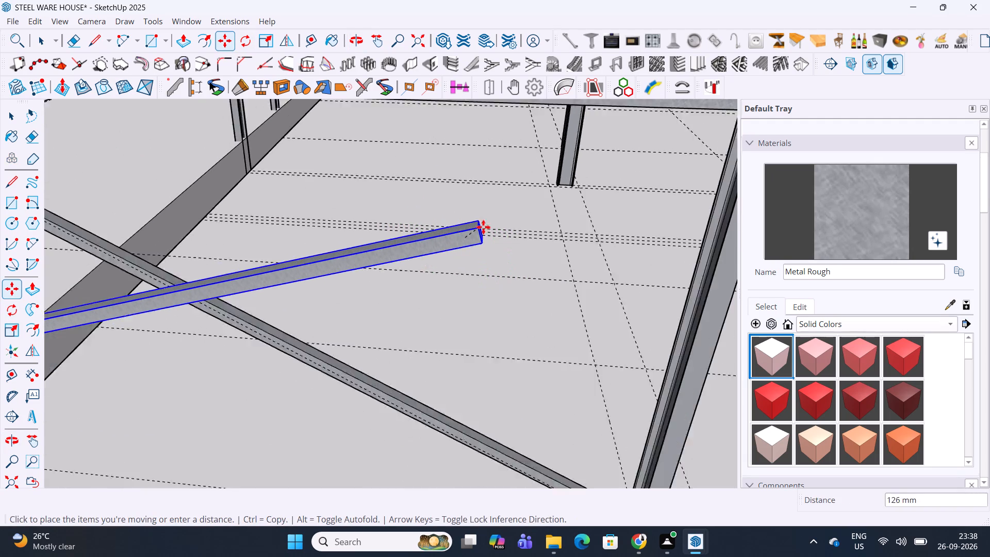
{"action": "scroll", "coordinate": [483, 227], "scroll_direction": "down", "scroll_amount": 1}
{"action": "middle_click_drag", "start_coordinate": [556, 202], "coordinate": [486, 322]}
{"action": "middle_click_drag", "start_coordinate": [563, 362], "coordinate": [589, 292], "text": "shift"}
{"action": "scroll", "coordinate": [586, 298], "scroll_direction": "up", "scroll_amount": 10}
{"action": "left_click", "coordinate": [569, 309]}
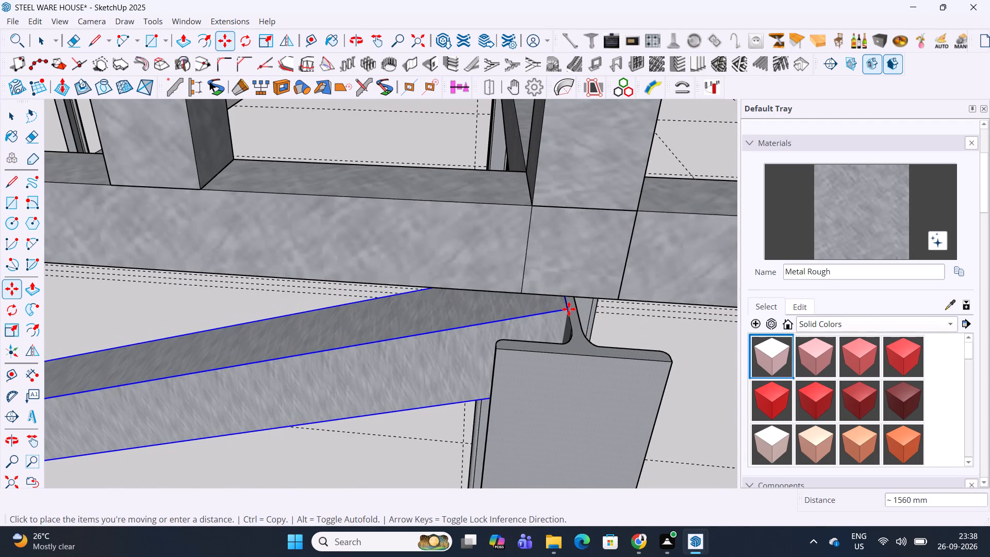
Shift the original diagonal brace slightly sideways so its upper corner at the grid 2 column lines up with the truss edge.
{"action": "middle_click_drag", "start_coordinate": [577, 309], "coordinate": [959, 158]}
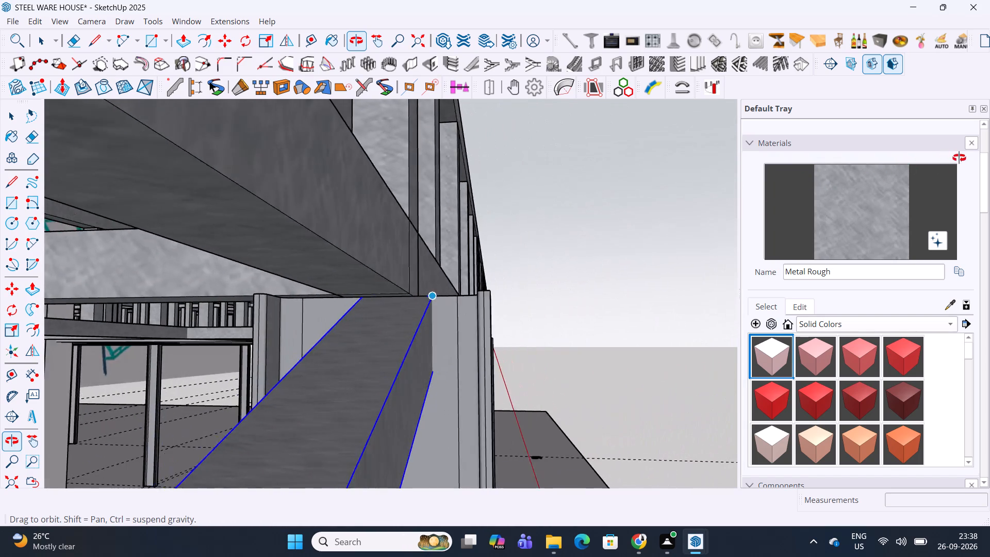
{"action": "middle_click_drag", "start_coordinate": [959, 158], "coordinate": [289, 243]}
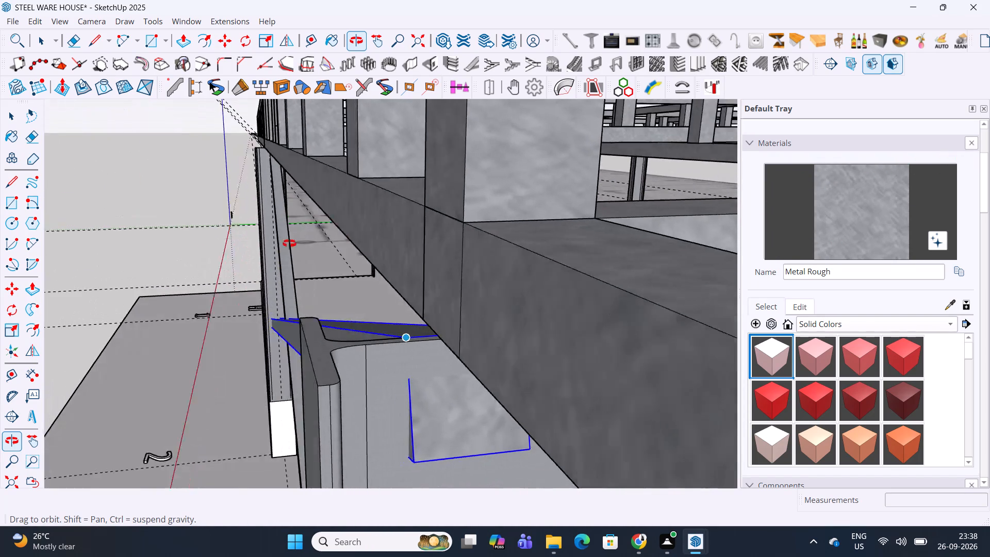
{"action": "middle_click_drag", "start_coordinate": [289, 243], "coordinate": [328, 238]}
{"action": "scroll", "coordinate": [139, 170], "scroll_direction": "up", "scroll_amount": 17}
{"action": "middle_click_drag", "start_coordinate": [164, 184], "coordinate": [162, 139]}
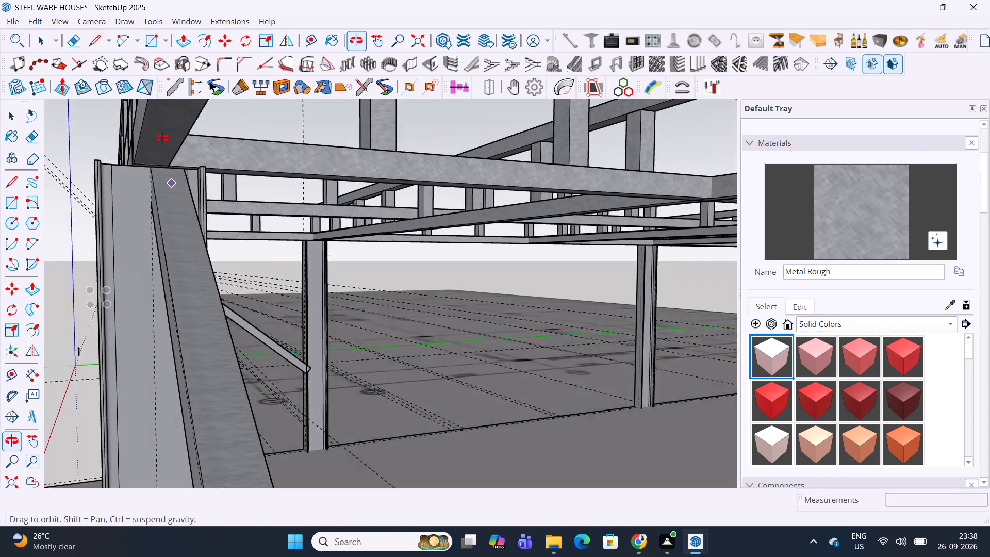
{"action": "middle_click_drag", "start_coordinate": [162, 139], "coordinate": [161, 134]}
{"action": "scroll", "coordinate": [161, 162], "scroll_direction": "up", "scroll_amount": 10}
{"action": "key", "text": "space"}
{"action": "left_click", "coordinate": [162, 193]}
{"action": "scroll", "coordinate": [177, 185], "scroll_direction": "up", "scroll_amount": 5}
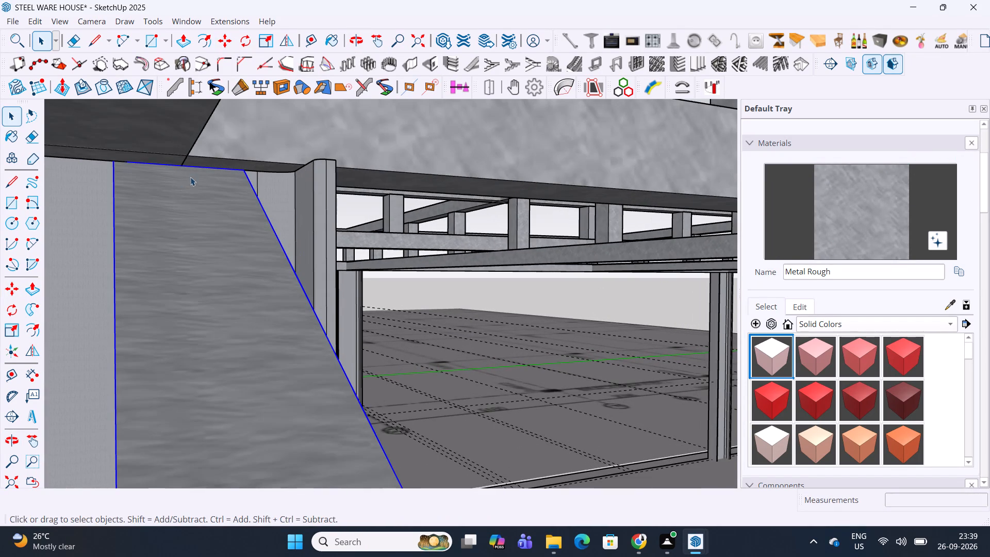
{"action": "key", "text": "m"}
{"action": "left_click", "coordinate": [112, 161]}
{"action": "middle_click_drag", "start_coordinate": [112, 161], "coordinate": [130, 162], "text": "shift"}
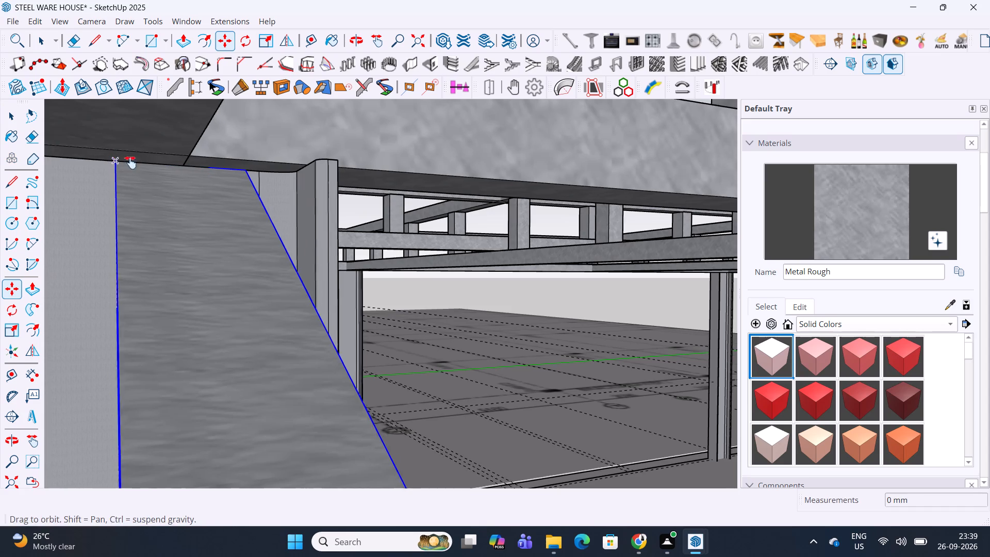
{"action": "middle_click_drag", "start_coordinate": [130, 162], "coordinate": [255, 178], "text": "shift"}
{"action": "left_click", "coordinate": [98, 161]}
{"action": "scroll", "coordinate": [108, 188], "scroll_direction": "down", "scroll_amount": 3}
Move the copied brace about 21 mm so its upper corner at the grid 3 column meets the truss's bottom edge.
{"action": "middle_click_drag", "start_coordinate": [110, 188], "coordinate": [179, 198]}
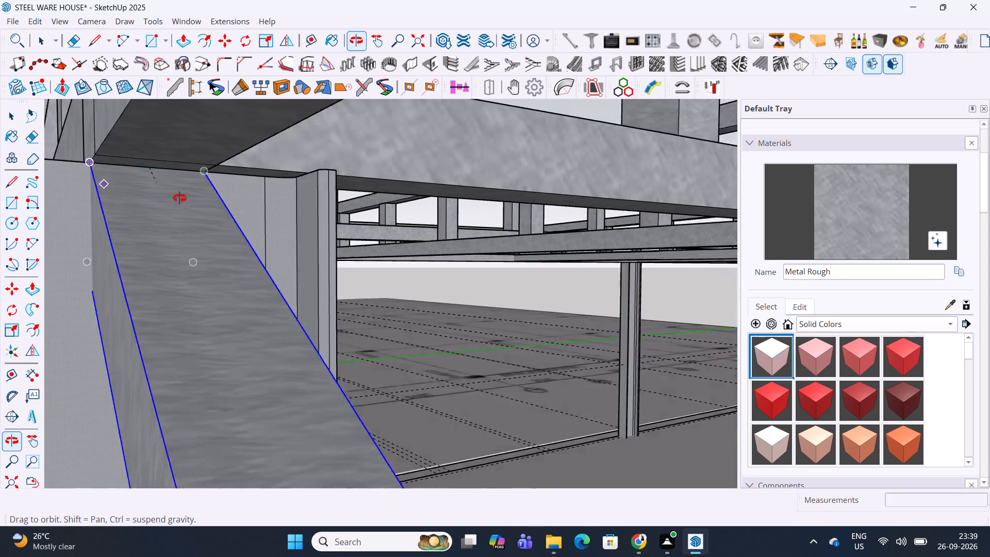
{"action": "middle_click_drag", "start_coordinate": [179, 198], "coordinate": [385, 228]}
{"action": "scroll", "coordinate": [333, 202], "scroll_direction": "down", "scroll_amount": 12}
{"action": "middle_click_drag", "start_coordinate": [617, 280], "coordinate": [373, 274]}
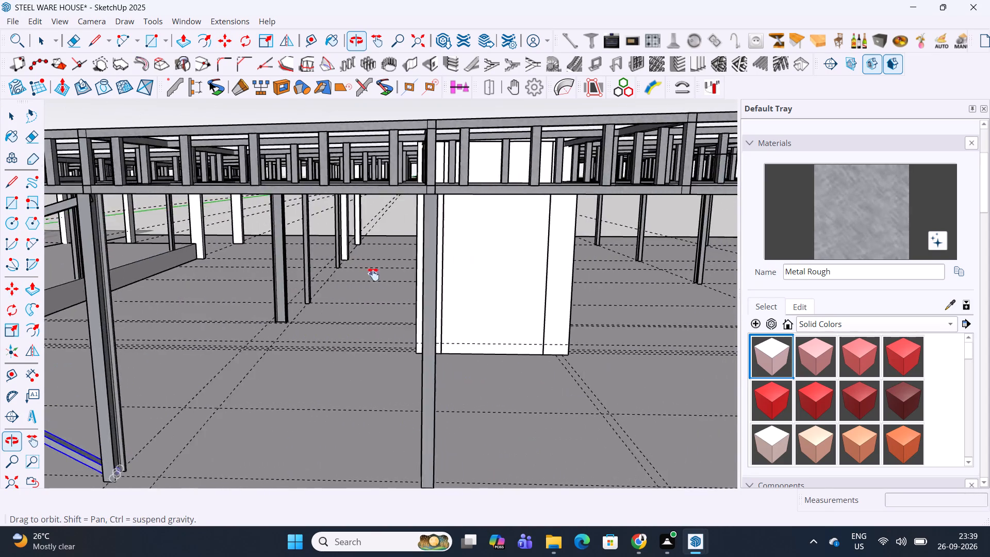
{"action": "middle_click_drag", "start_coordinate": [373, 274], "coordinate": [427, 247]}
{"action": "middle_click_drag", "start_coordinate": [359, 257], "coordinate": [474, 314]}
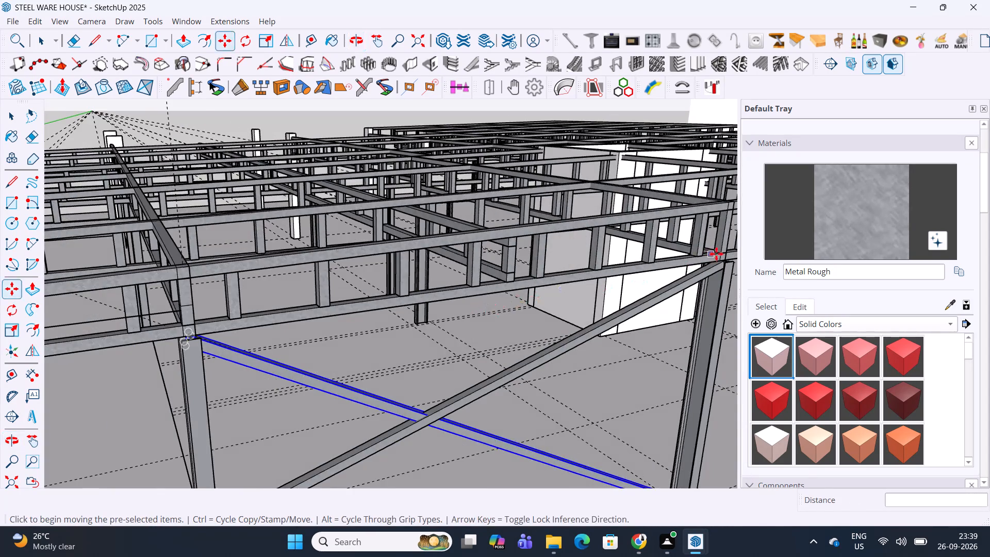
{"action": "scroll", "coordinate": [716, 254], "scroll_direction": "up", "scroll_amount": 20}
{"action": "scroll", "coordinate": [716, 254], "scroll_direction": "up", "scroll_amount": 4}
{"action": "middle_click_drag", "start_coordinate": [728, 274], "coordinate": [510, 241], "text": "shift"}
{"action": "scroll", "coordinate": [508, 270], "scroll_direction": "up", "scroll_amount": 5}
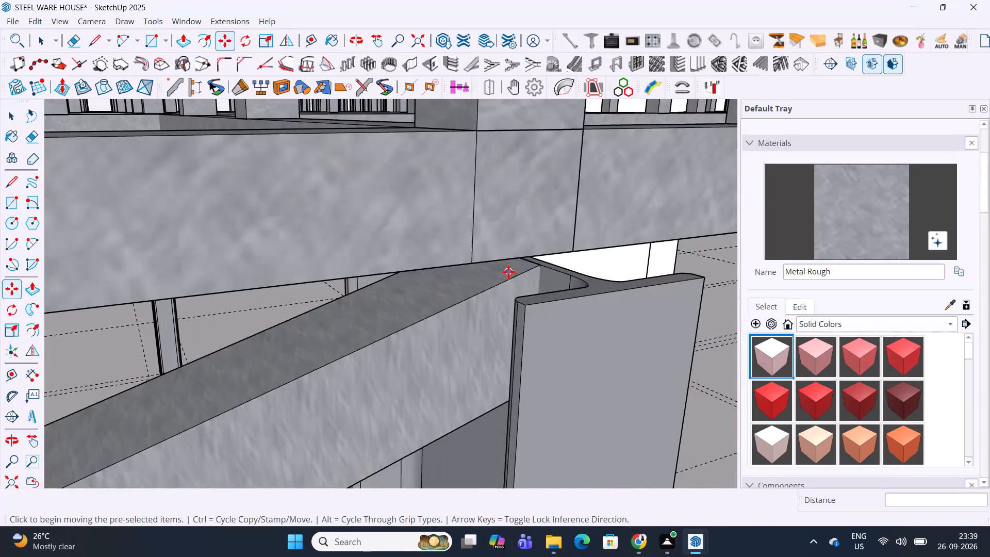
{"action": "scroll", "coordinate": [508, 272], "scroll_direction": "up", "scroll_amount": 7}
{"action": "middle_click_drag", "start_coordinate": [552, 252], "coordinate": [628, 199]}
{"action": "key", "text": "space"}
{"action": "middle_click_drag", "start_coordinate": [513, 254], "coordinate": [508, 309]}
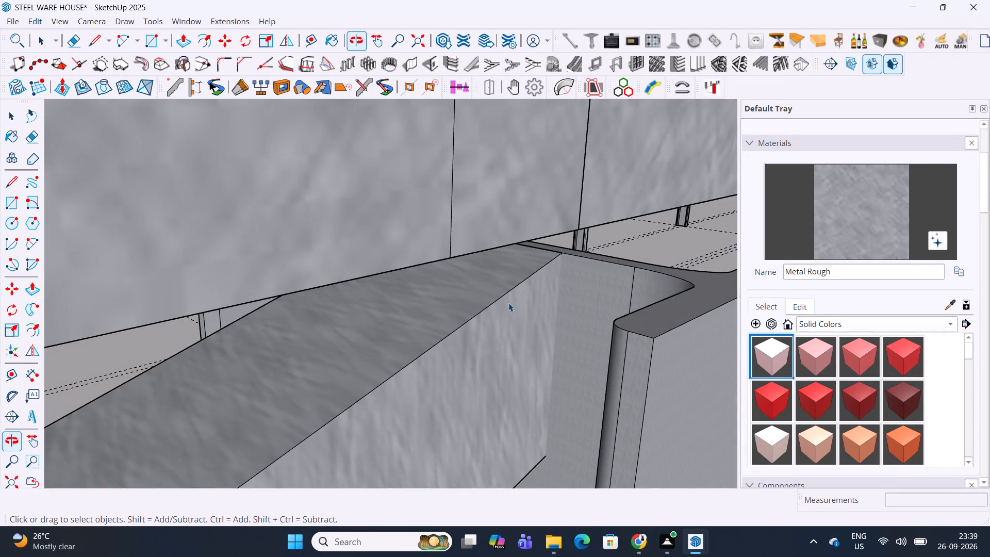
{"action": "left_click", "coordinate": [508, 302]}
{"action": "scroll", "coordinate": [560, 262], "scroll_direction": "up", "scroll_amount": 9}
{"action": "key", "text": "m"}
{"action": "left_click", "coordinate": [561, 238]}
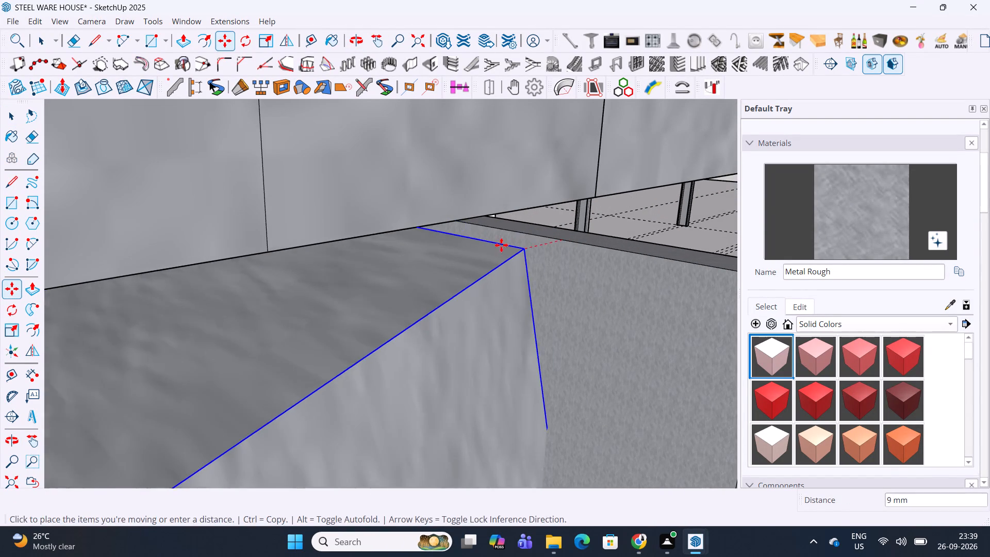
{"action": "middle_click_drag", "start_coordinate": [483, 245], "coordinate": [635, 177]}
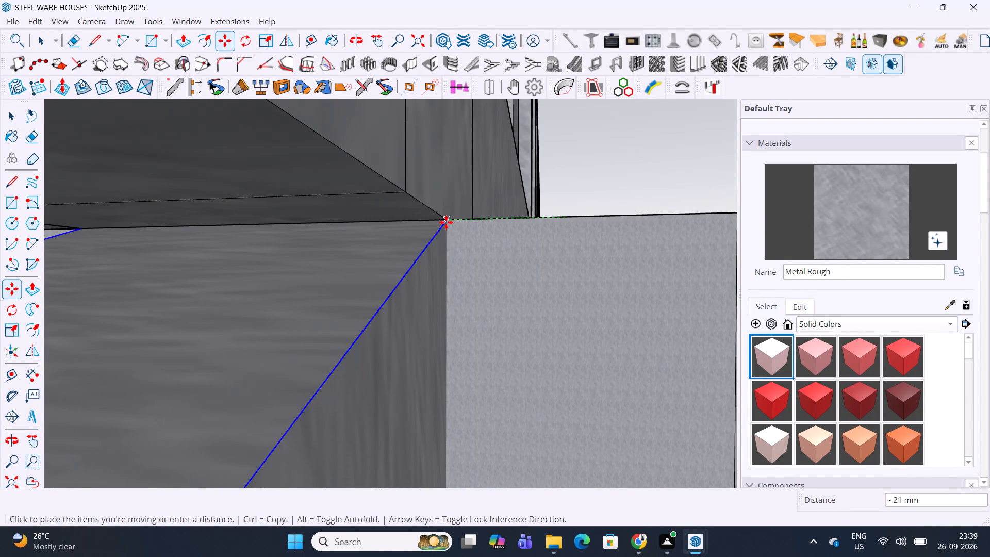
{"action": "left_click", "coordinate": [446, 222]}
Rotate the copied brace about 6.8° around its upper corner so its lower end drops to the base of the grid 2 column.
{"action": "scroll", "coordinate": [455, 228], "scroll_direction": "down", "scroll_amount": 6}
{"action": "middle_click_drag", "start_coordinate": [552, 282], "coordinate": [219, 367]}
{"action": "scroll", "coordinate": [333, 304], "scroll_direction": "down", "scroll_amount": 2}
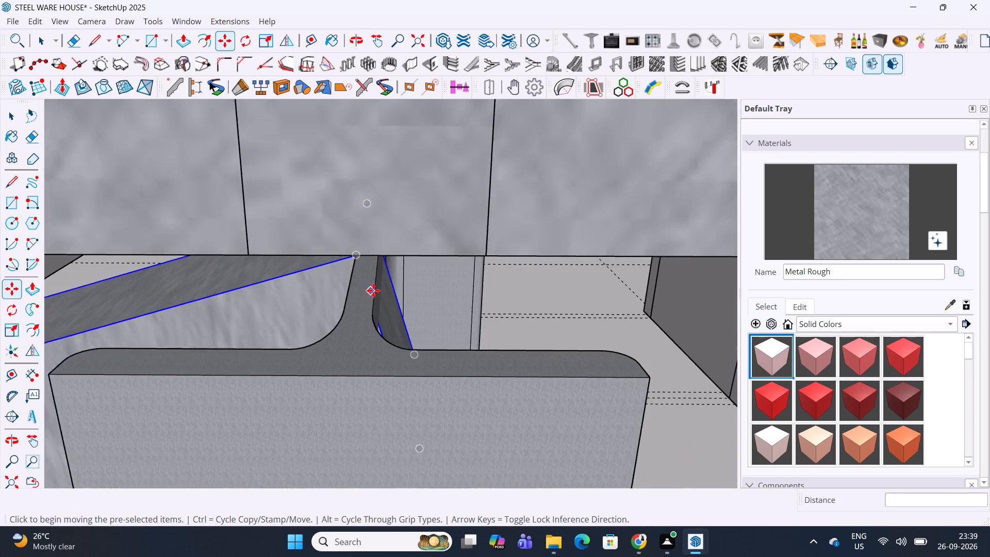
{"action": "scroll", "coordinate": [373, 290], "scroll_direction": "down", "scroll_amount": 19}
{"action": "middle_click_drag", "start_coordinate": [257, 305], "coordinate": [963, 121], "text": "shift"}
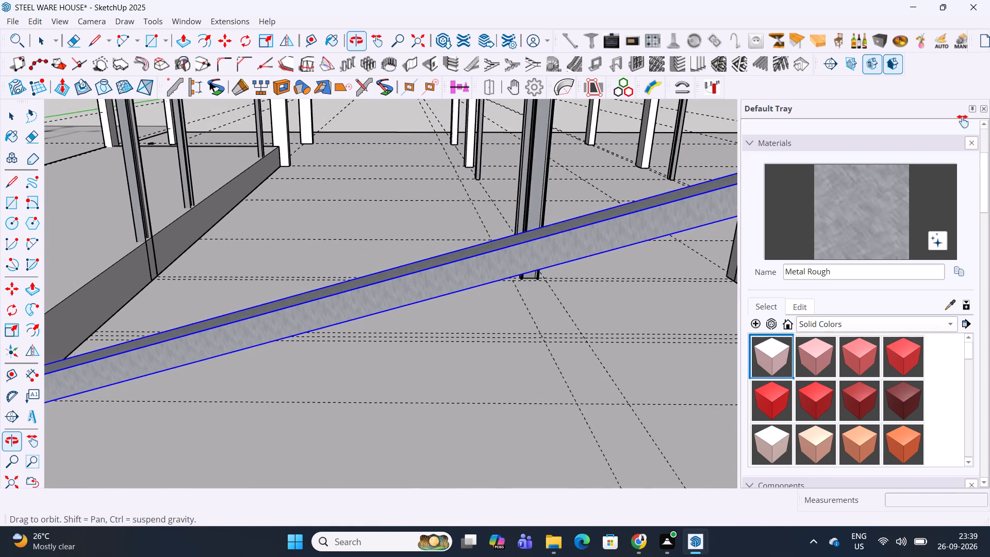
{"action": "middle_click_drag", "start_coordinate": [963, 121], "coordinate": [970, 120], "text": "shift"}
{"action": "scroll", "coordinate": [498, 211], "scroll_direction": "down", "scroll_amount": 6}
{"action": "middle_click_drag", "start_coordinate": [422, 252], "coordinate": [372, 260]}
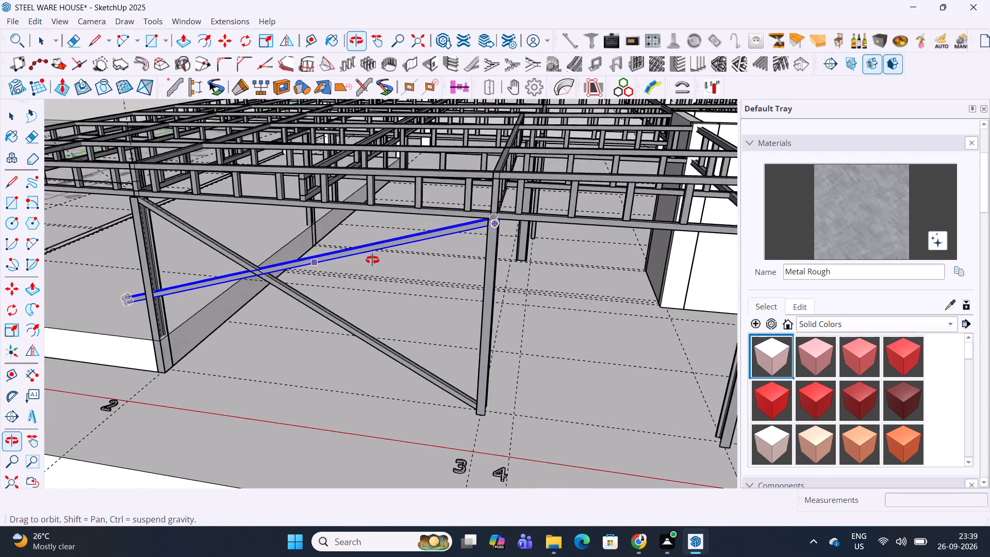
{"action": "middle_click_drag", "start_coordinate": [372, 260], "coordinate": [381, 260]}
{"action": "scroll", "coordinate": [543, 220], "scroll_direction": "up", "scroll_amount": 19}
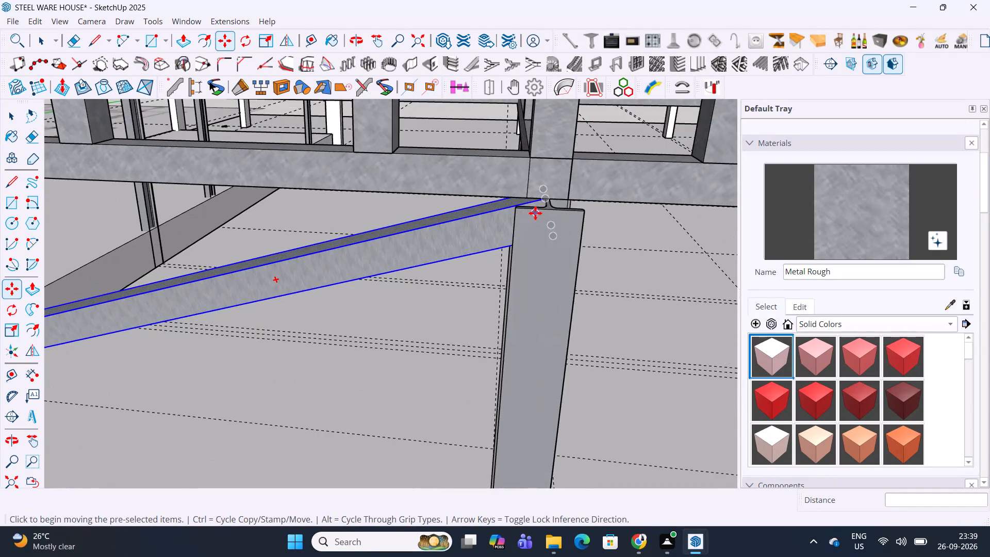
{"action": "scroll", "coordinate": [535, 213], "scroll_direction": "up", "scroll_amount": 10}
{"action": "key", "text": "q"}
{"action": "scroll", "coordinate": [566, 178], "scroll_direction": "up", "scroll_amount": 5}
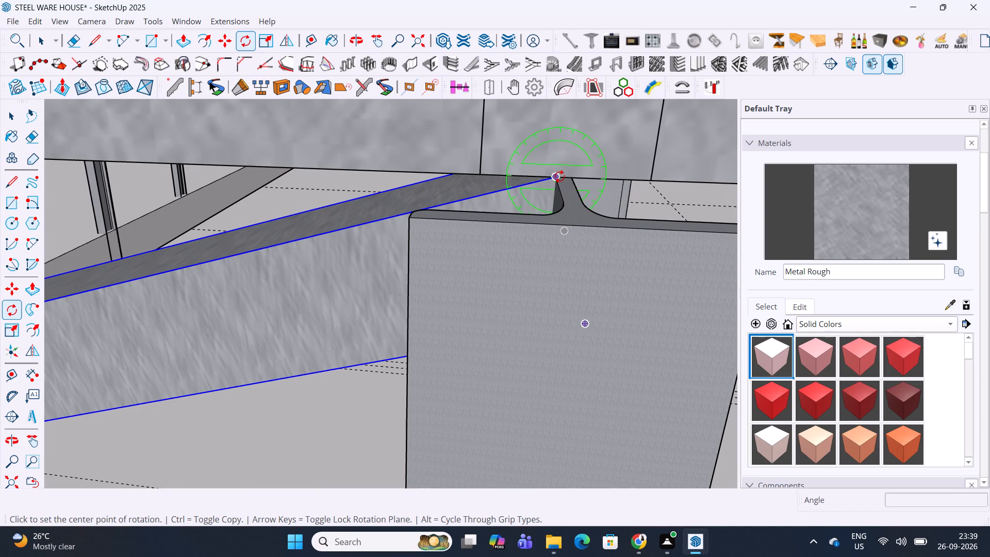
{"action": "left_click", "coordinate": [559, 176]}
{"action": "scroll", "coordinate": [559, 176], "scroll_direction": "down", "scroll_amount": 13}
{"action": "middle_click_drag", "start_coordinate": [175, 271], "coordinate": [911, 184], "text": "shift"}
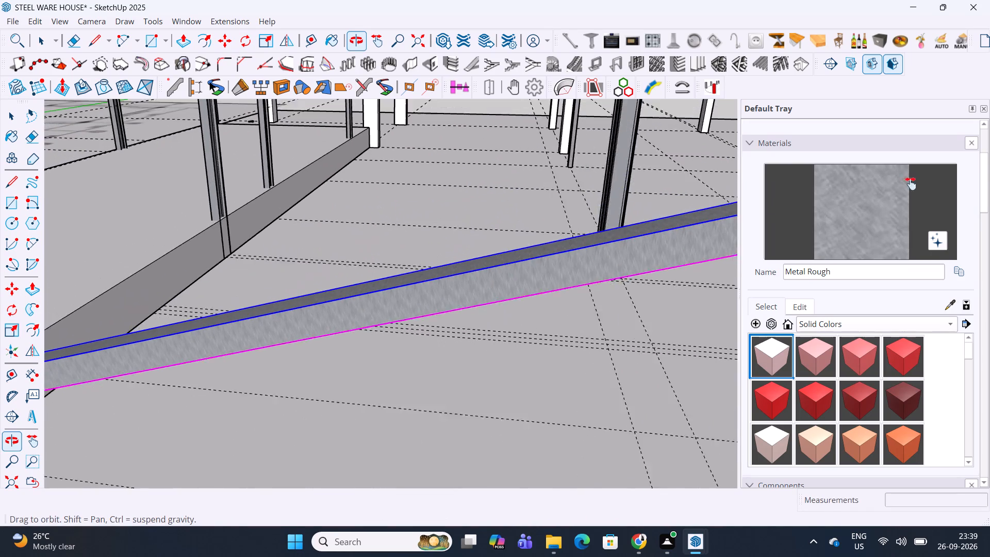
{"action": "middle_click_drag", "start_coordinate": [911, 184], "coordinate": [977, 172], "text": "shift"}
{"action": "scroll", "coordinate": [520, 254], "scroll_direction": "down", "scroll_amount": 7}
{"action": "middle_click_drag", "start_coordinate": [147, 299], "coordinate": [345, 249], "text": "shift"}
{"action": "scroll", "coordinate": [362, 266], "scroll_direction": "up", "scroll_amount": 6}
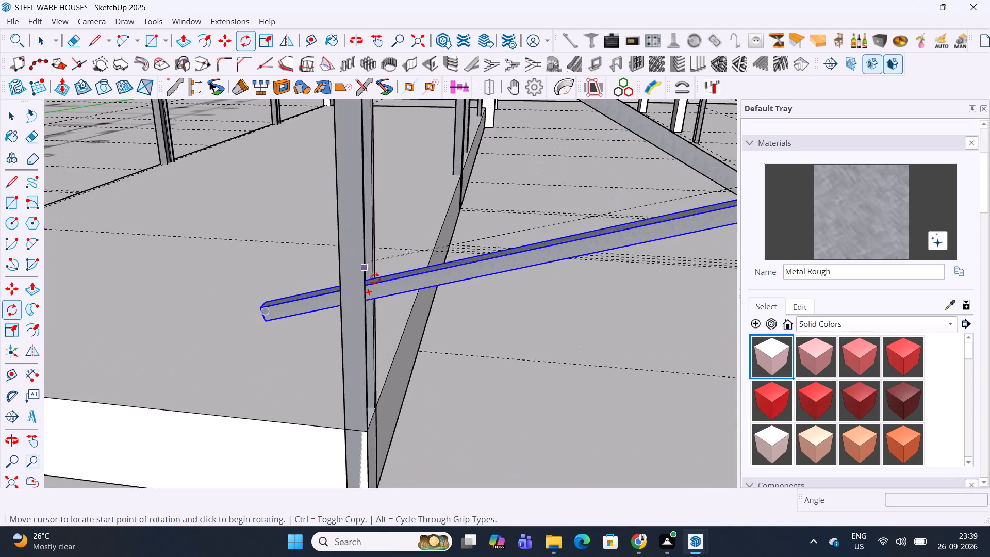
{"action": "scroll", "coordinate": [375, 279], "scroll_direction": "up", "scroll_amount": 5}
{"action": "middle_click_drag", "start_coordinate": [409, 302], "coordinate": [270, 292]}
{"action": "left_click", "coordinate": [391, 263]}
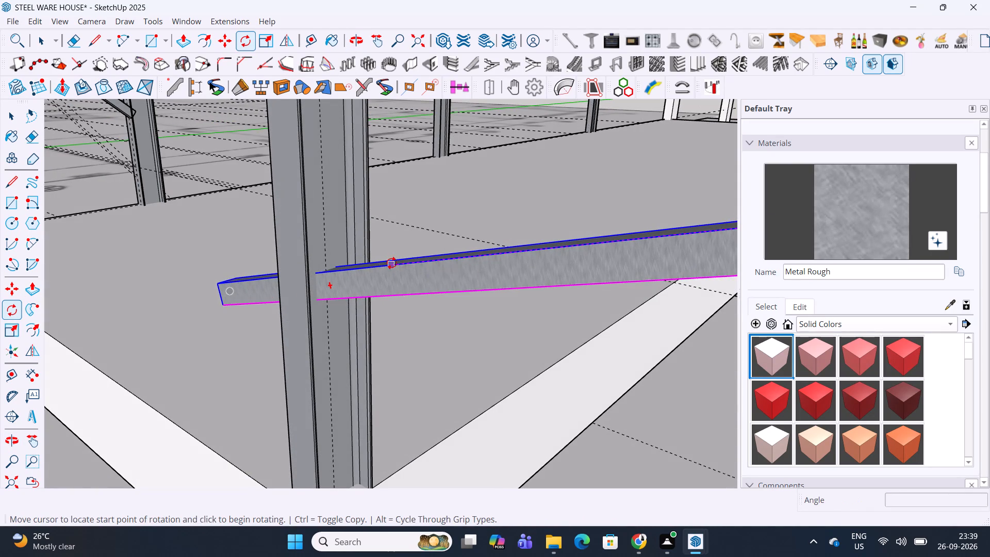
{"action": "middle_click_drag", "start_coordinate": [391, 275], "coordinate": [305, 141], "text": "shift"}
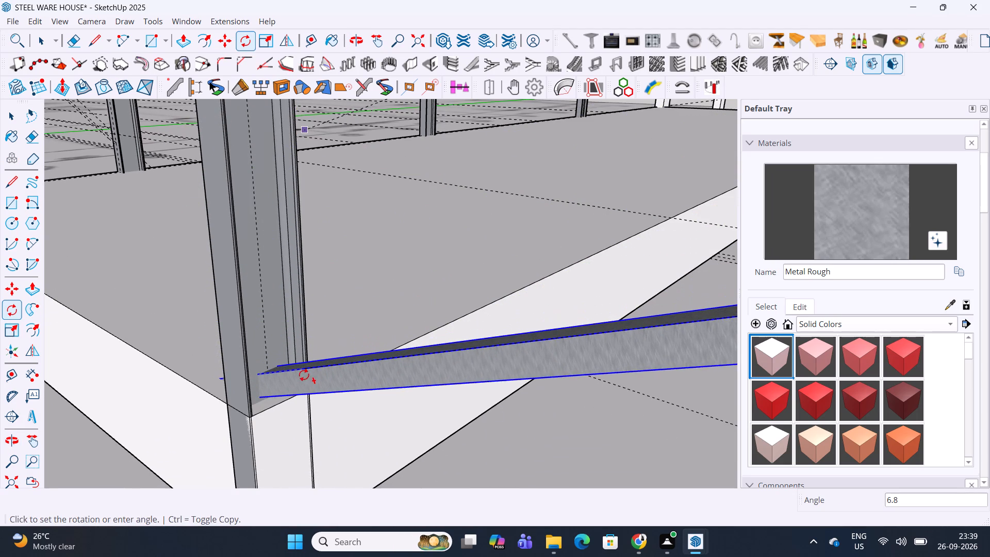
{"action": "left_click", "coordinate": [305, 379]}
Push the copied brace's lower end face back about 239 mm so it ends inside the grid 2 column, and leave the group.
{"action": "middle_click_drag", "start_coordinate": [290, 387], "coordinate": [340, 382]}
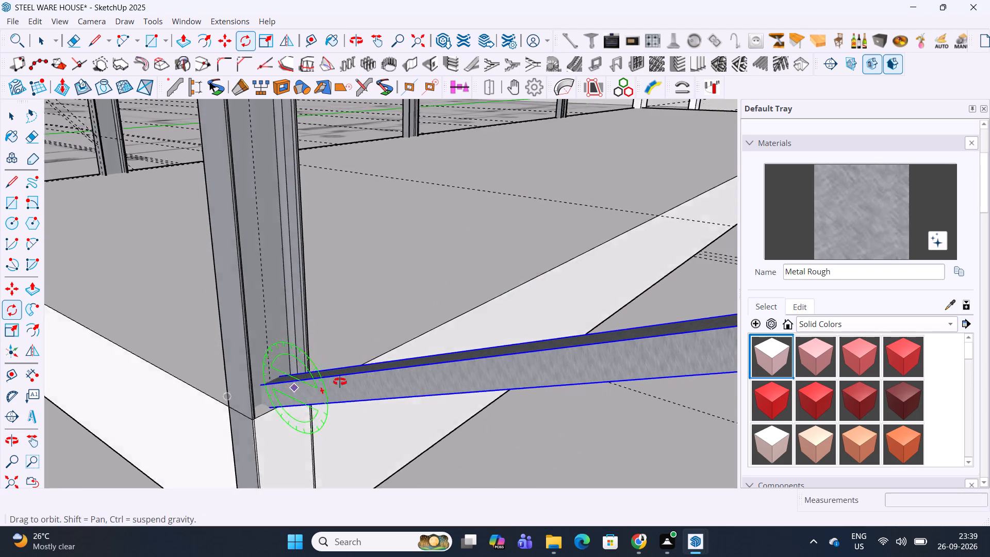
{"action": "middle_click_drag", "start_coordinate": [340, 382], "coordinate": [611, 316]}
{"action": "key", "text": "space"}
{"action": "double_click", "coordinate": [511, 342]}
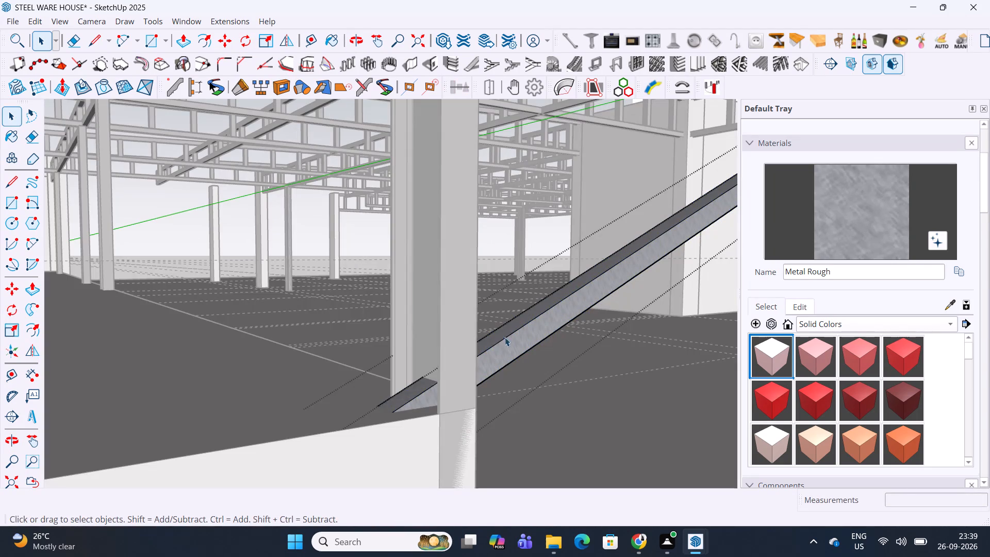
{"action": "key", "text": "p"}
{"action": "middle_click_drag", "start_coordinate": [384, 398], "coordinate": [644, 302]}
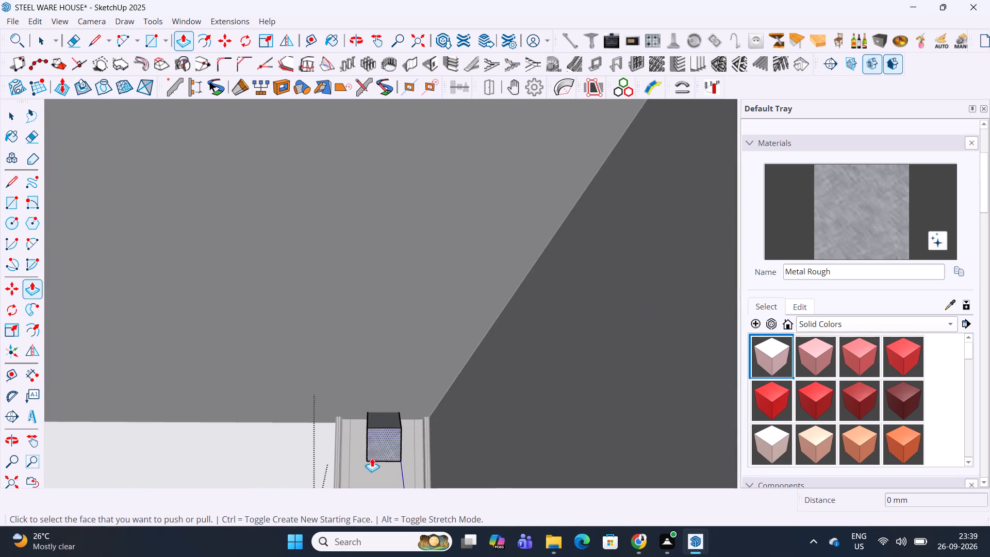
{"action": "left_click", "coordinate": [374, 450]}
{"action": "middle_click_drag", "start_coordinate": [388, 415], "coordinate": [152, 500]}
{"action": "middle_click_drag", "start_coordinate": [489, 407], "coordinate": [384, 447]}
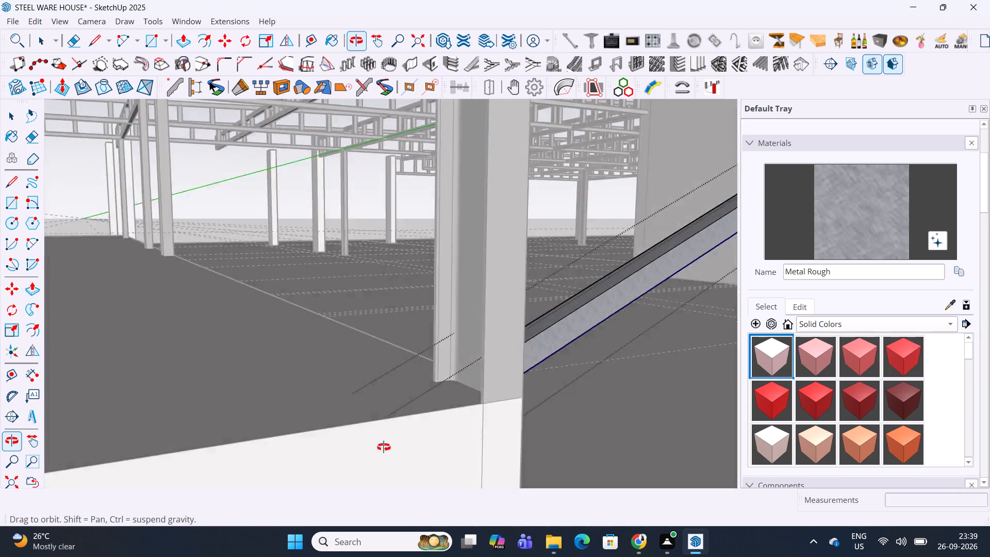
{"action": "middle_click_drag", "start_coordinate": [384, 447], "coordinate": [153, 452]}
{"action": "scroll", "coordinate": [475, 409], "scroll_direction": "up", "scroll_amount": 9}
{"action": "middle_click_drag", "start_coordinate": [473, 417], "coordinate": [402, 349]}
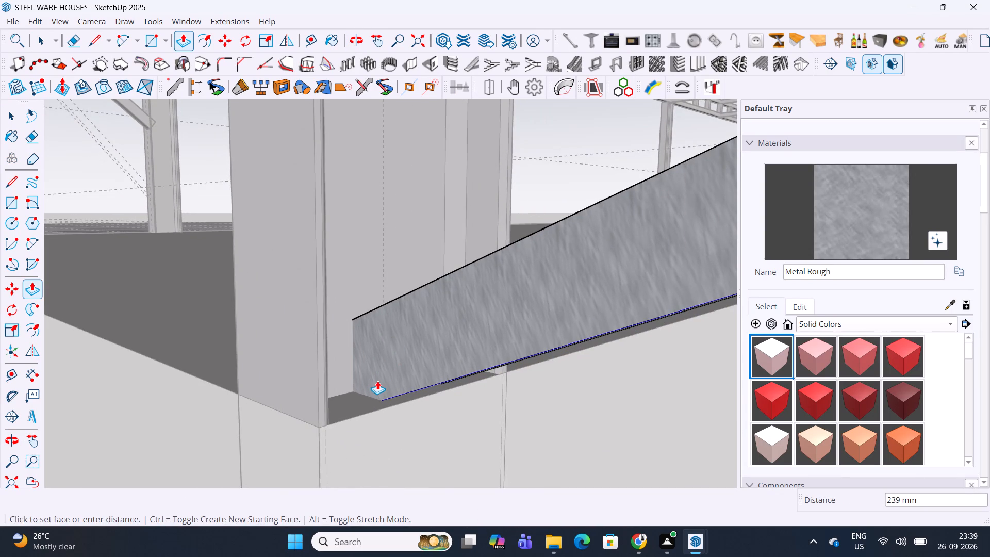
{"action": "left_click", "coordinate": [379, 381]}
{"action": "key", "text": "space"}
{"action": "key", "text": "Escape"}
{"action": "scroll", "coordinate": [423, 341], "scroll_direction": "down", "scroll_amount": 20}
{"action": "scroll", "coordinate": [423, 341], "scroll_direction": "down", "scroll_amount": 3}
{"action": "key", "text": "Escape"}
{"action": "key", "text": "Escape"}
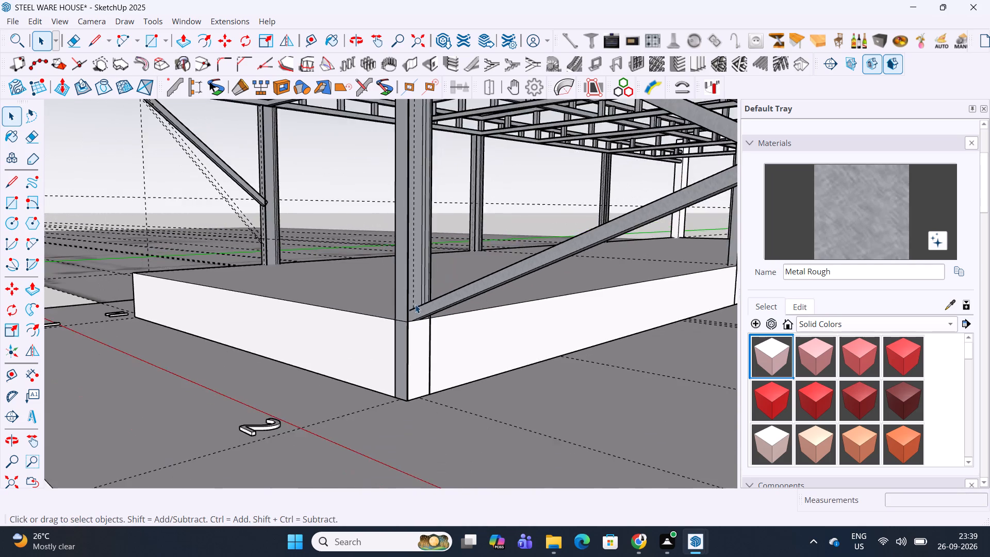
Examine the cross bracing between grids 2 and 3 and the overall warehouse frame.
{"action": "scroll", "coordinate": [415, 304], "scroll_direction": "down", "scroll_amount": 14}
{"action": "middle_click_drag", "start_coordinate": [483, 247], "coordinate": [601, 271]}
{"action": "middle_click_drag", "start_coordinate": [649, 277], "coordinate": [510, 345], "text": "shift"}
{"action": "left_click", "coordinate": [31, 19]}
{"action": "key", "text": "Escape"}
{"action": "left_click", "coordinate": [426, 168]}
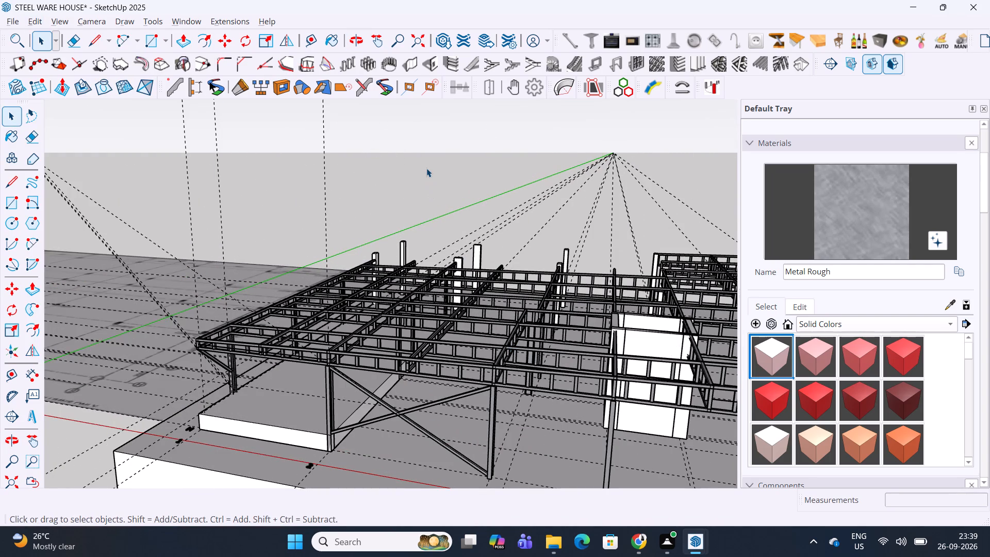
{"action": "scroll", "coordinate": [426, 168], "scroll_direction": "down", "scroll_amount": 4}
{"action": "middle_click_drag", "start_coordinate": [499, 204], "coordinate": [516, 183]}
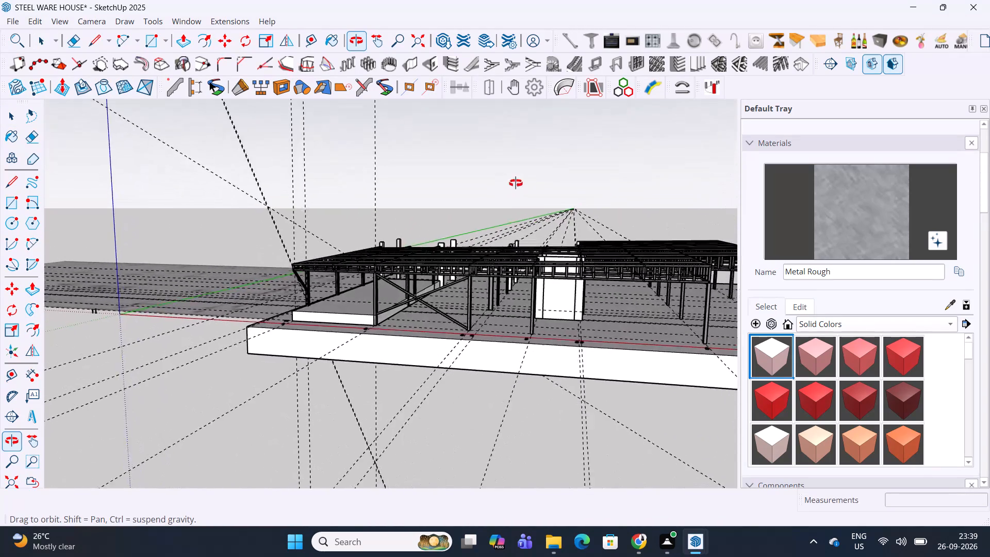
{"action": "middle_click_drag", "start_coordinate": [516, 183], "coordinate": [475, 211]}
{"action": "scroll", "coordinate": [489, 224], "scroll_direction": "down", "scroll_amount": 4}
{"action": "middle_click_drag", "start_coordinate": [606, 259], "coordinate": [463, 280], "text": "shift"}
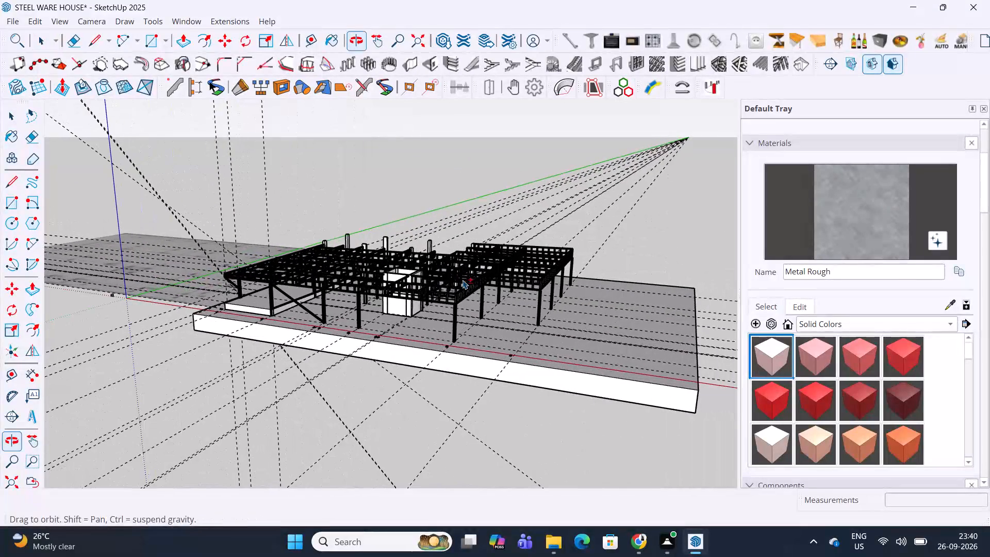
Save the warehouse model.
{"action": "key", "text": "ctrl+s"}
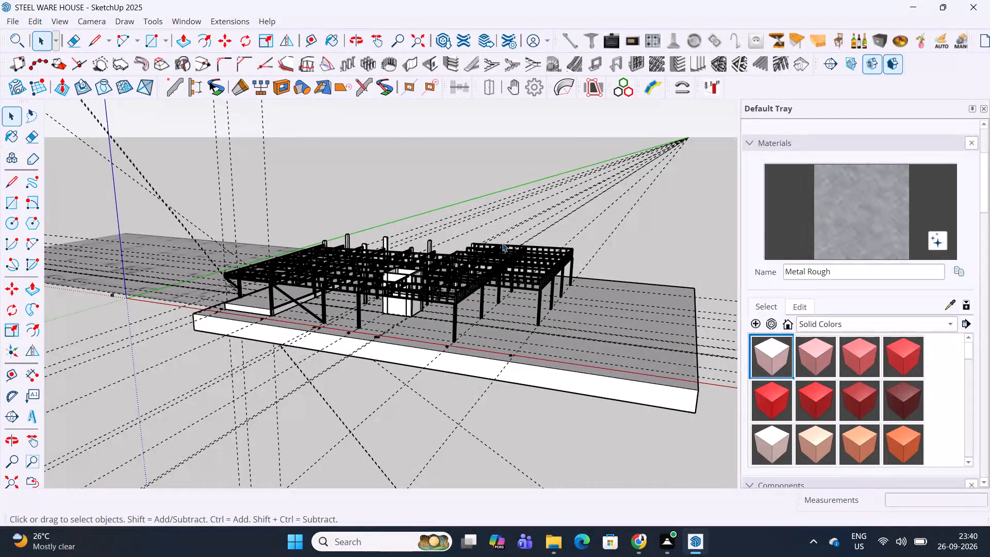
{"action": "middle_click_drag", "start_coordinate": [529, 300], "coordinate": [440, 311]}
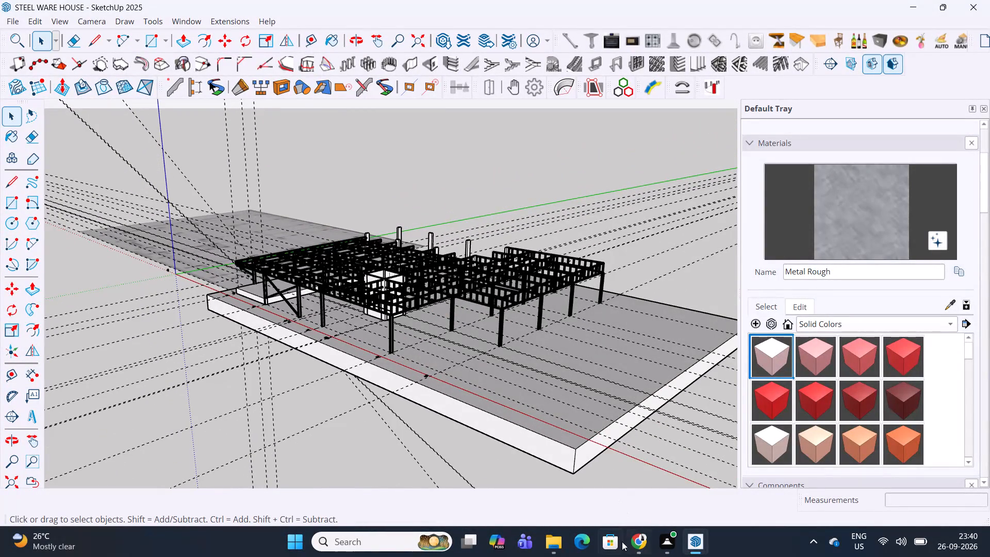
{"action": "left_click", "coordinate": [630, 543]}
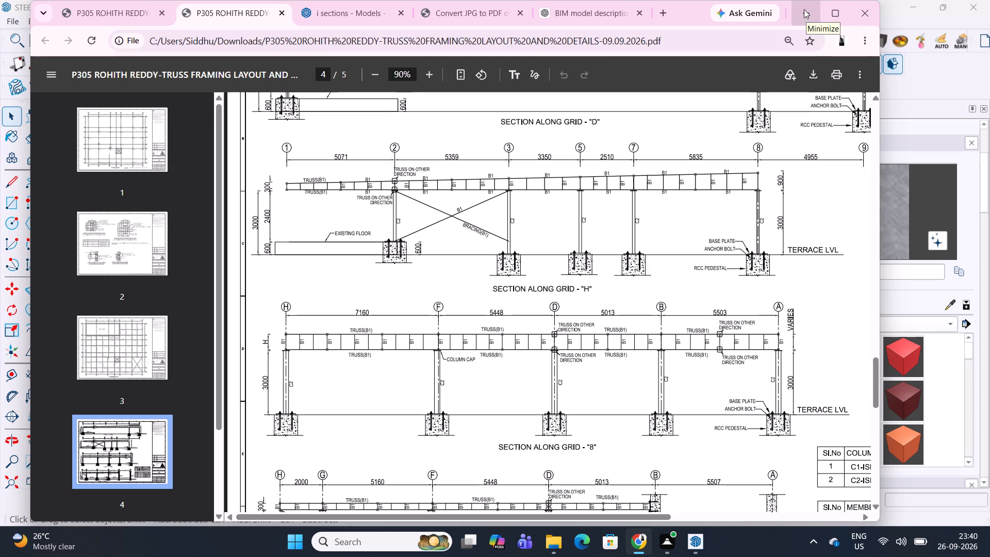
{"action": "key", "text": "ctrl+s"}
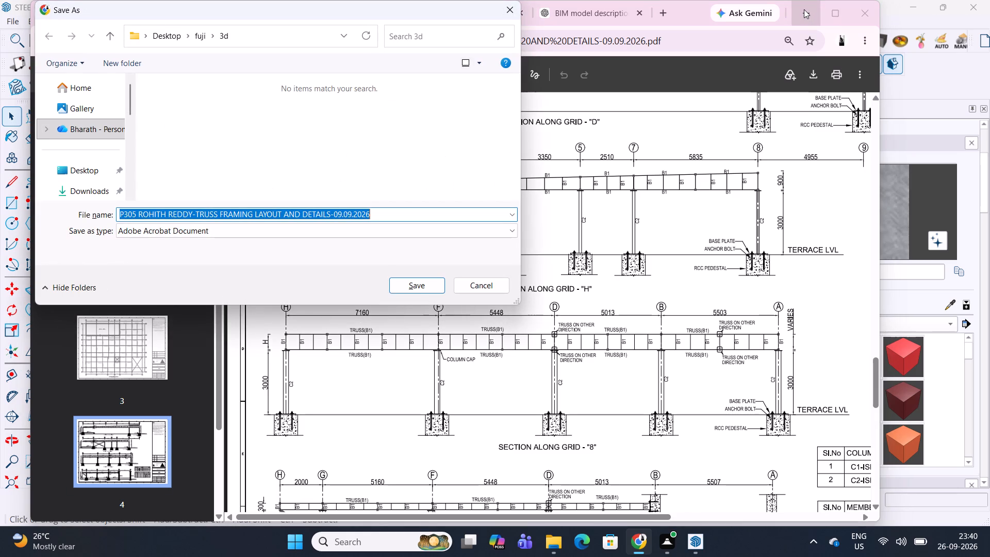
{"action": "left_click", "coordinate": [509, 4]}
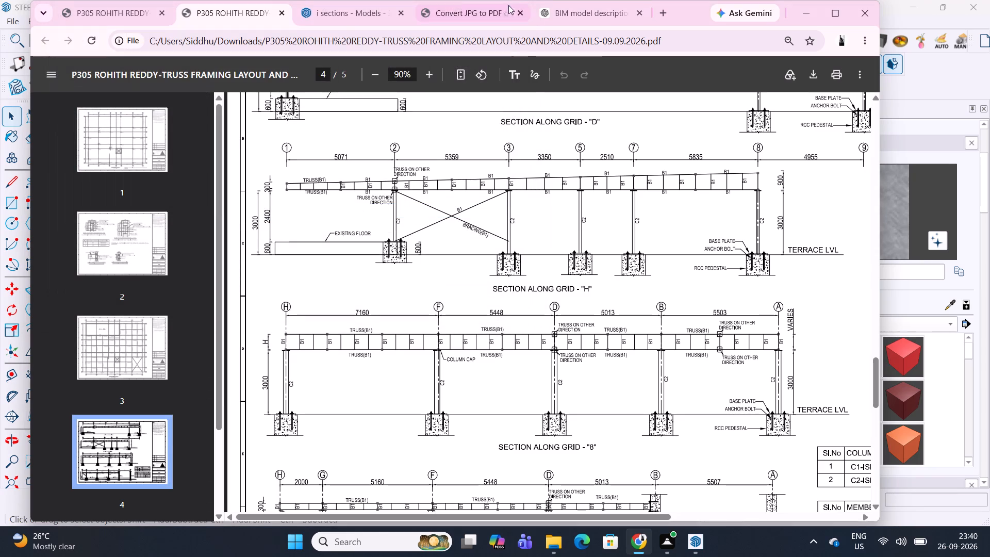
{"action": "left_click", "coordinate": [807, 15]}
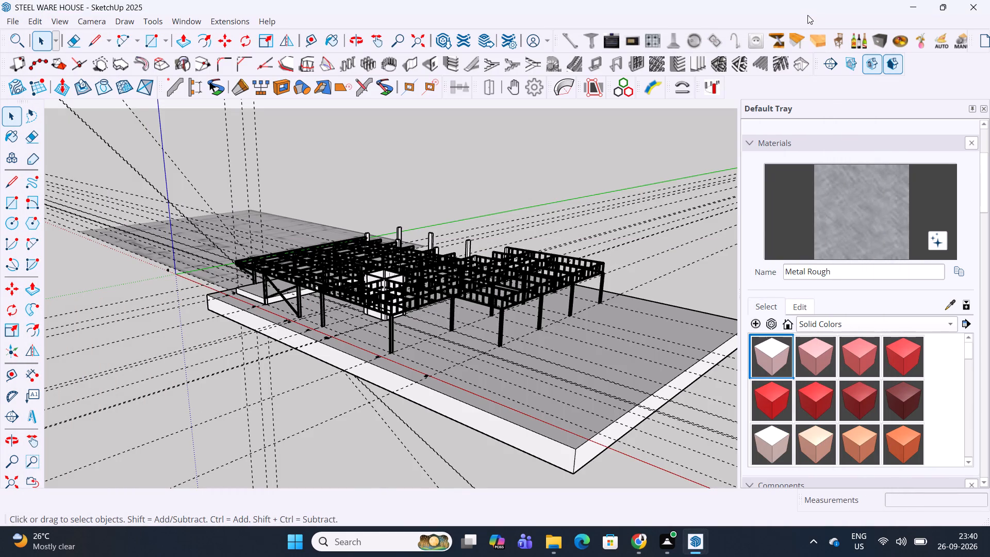
Save the warehouse model.
{"action": "key", "text": "ctrl+s"}
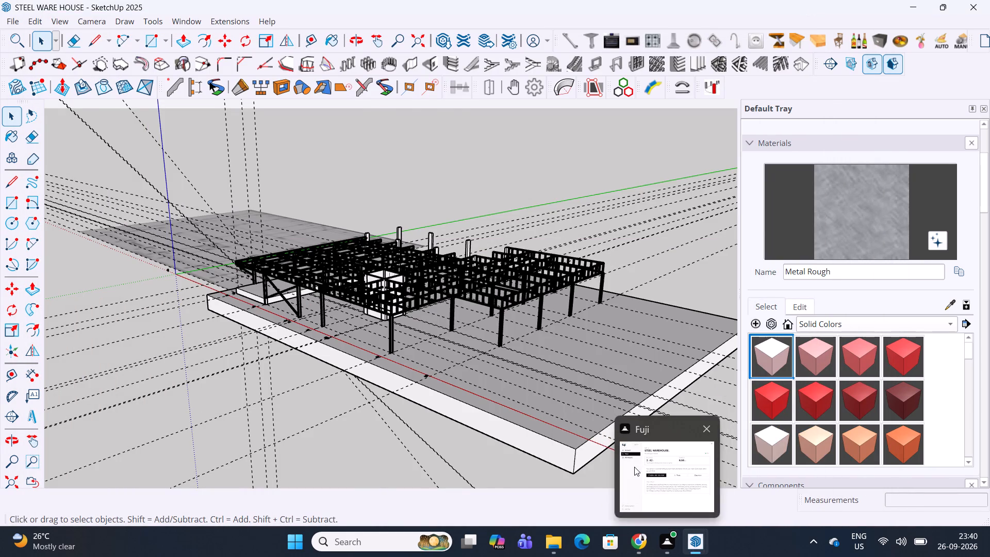
{"action": "key", "text": "Escape"}
{"action": "key", "text": "Escape"}
{"action": "key", "text": "ctrl+s"}
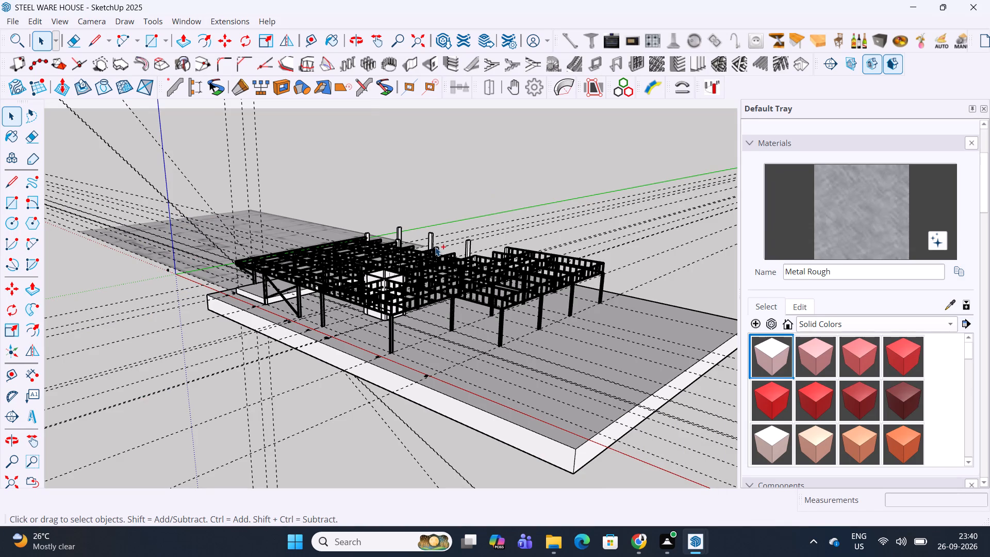
{"action": "middle_click_drag", "start_coordinate": [491, 302], "coordinate": [437, 318]}
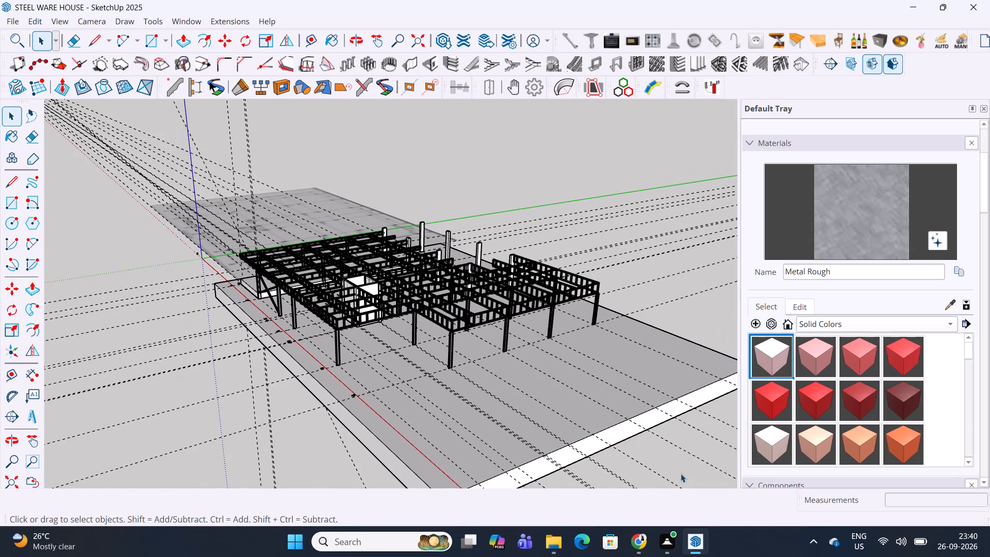
{"action": "middle_click_drag", "start_coordinate": [430, 347], "coordinate": [449, 327], "text": "shift"}
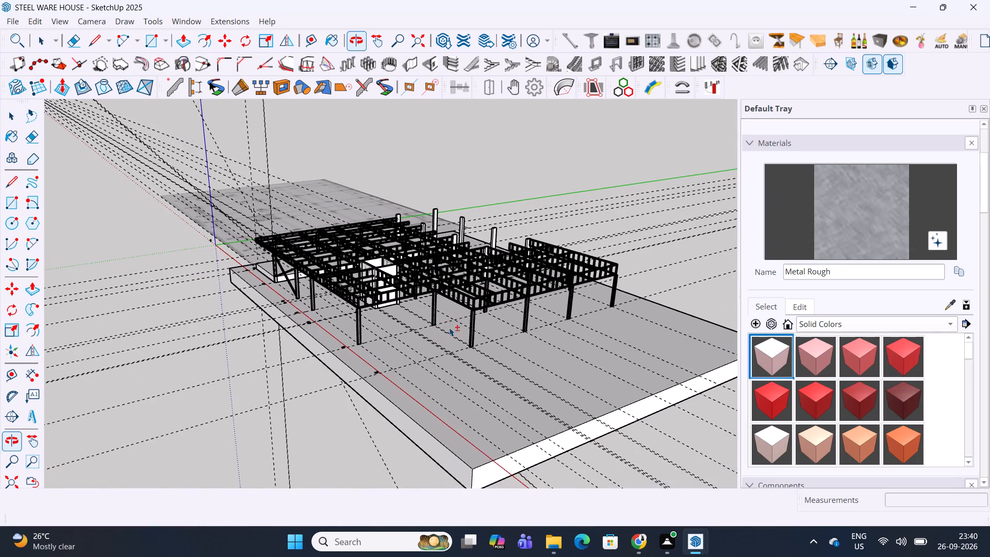
{"action": "scroll", "coordinate": [461, 334], "scroll_direction": "up", "scroll_amount": 9}
{"action": "key", "text": "ctrl+s"}
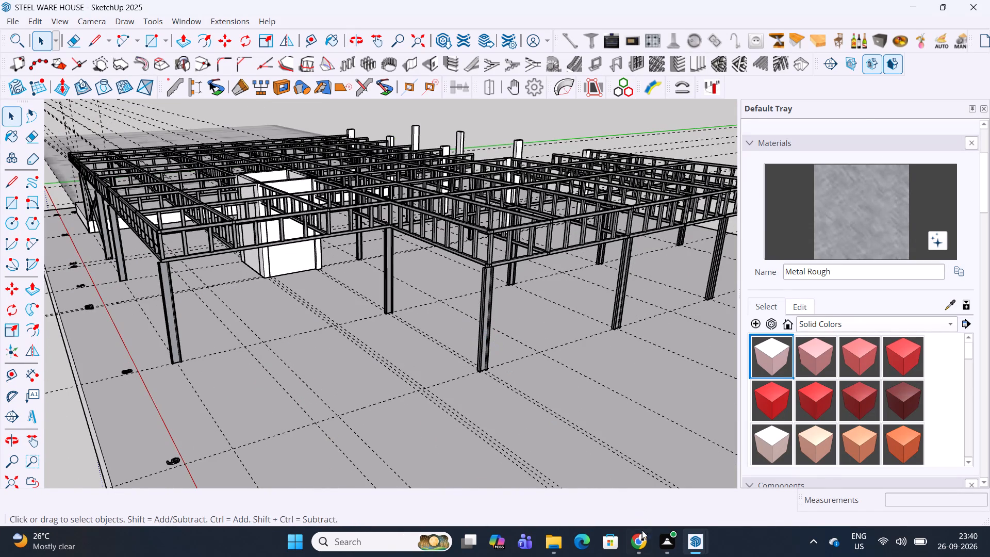
Switch to 3D Warehouse in the browser and search its models for BOLT.
{"action": "left_click", "coordinate": [639, 553]}
{"action": "left_click", "coordinate": [369, 15]}
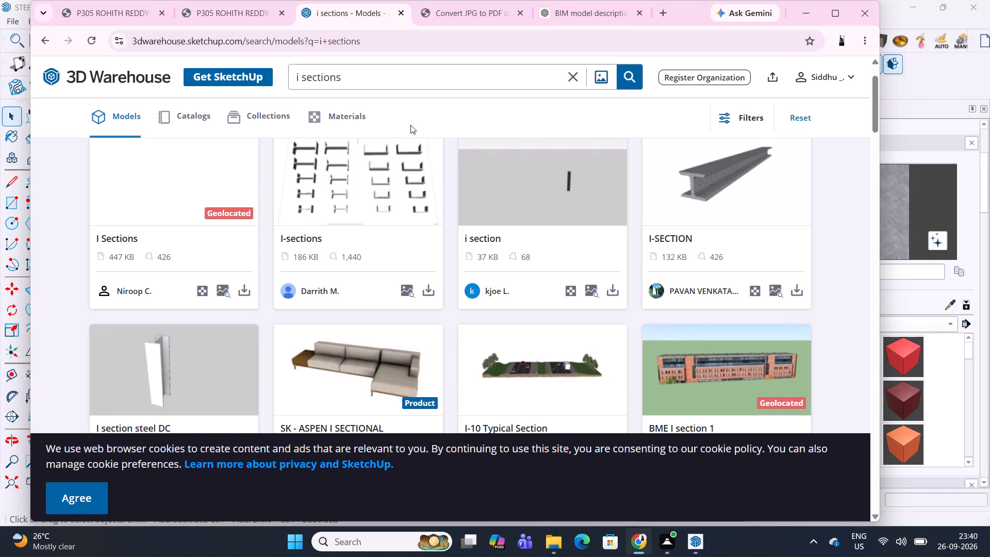
{"action": "double_click", "coordinate": [388, 81]}
{"action": "key", "text": "BackSpace"}
{"action": "key", "text": "BackSpace"}
{"action": "key", "text": "BackSpace"}
{"action": "key", "text": "BackSpace"}
{"action": "type", "text": "BOLTX"}
{"action": "key", "text": "Return"}
{"action": "left_click", "coordinate": [366, 86]}
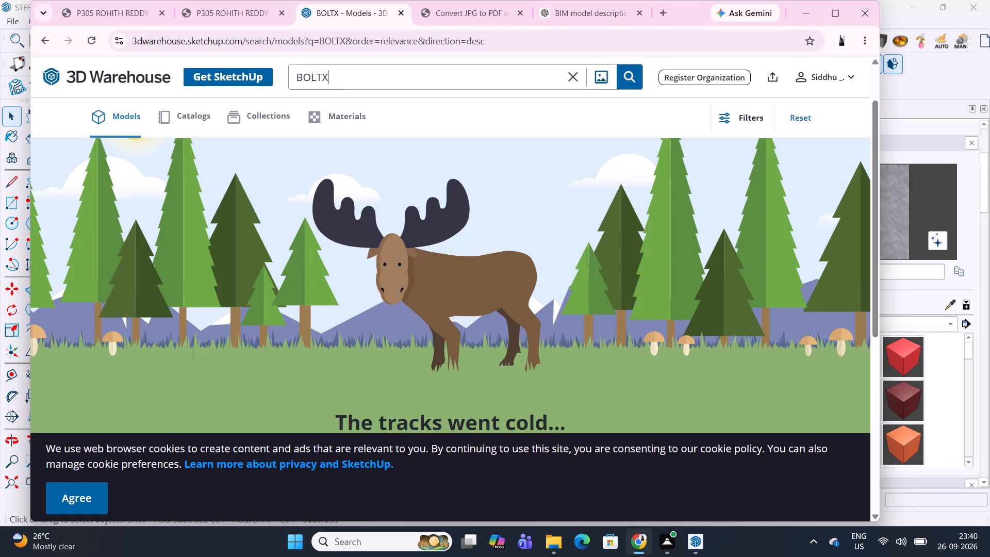
{"action": "key", "text": "BackSpace"}
{"action": "key", "text": "Return"}
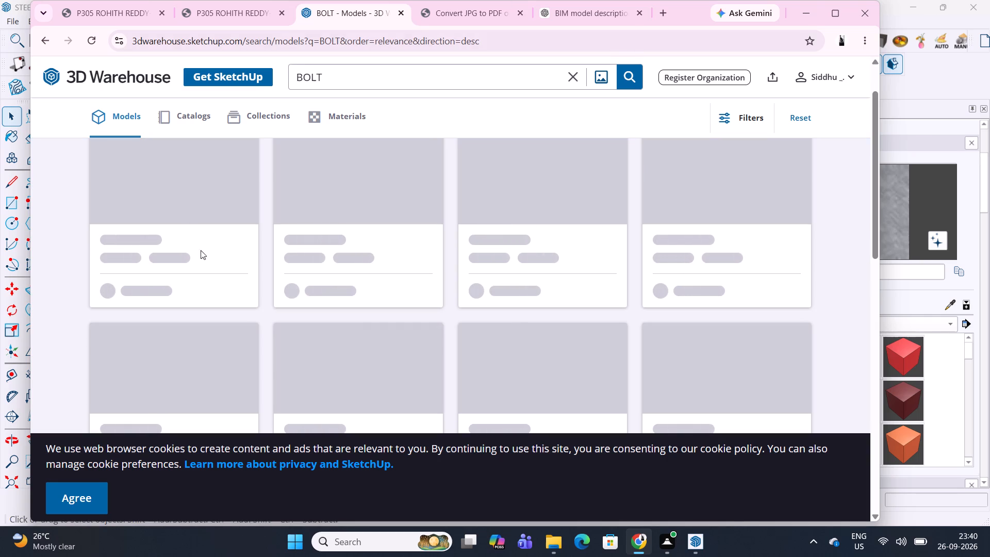
Download the 312 KB Bolt model from the search results, open the downloaded Bolt.skp, and return to SketchUp.
{"action": "scroll", "coordinate": [403, 250], "scroll_direction": "up", "scroll_amount": 17}
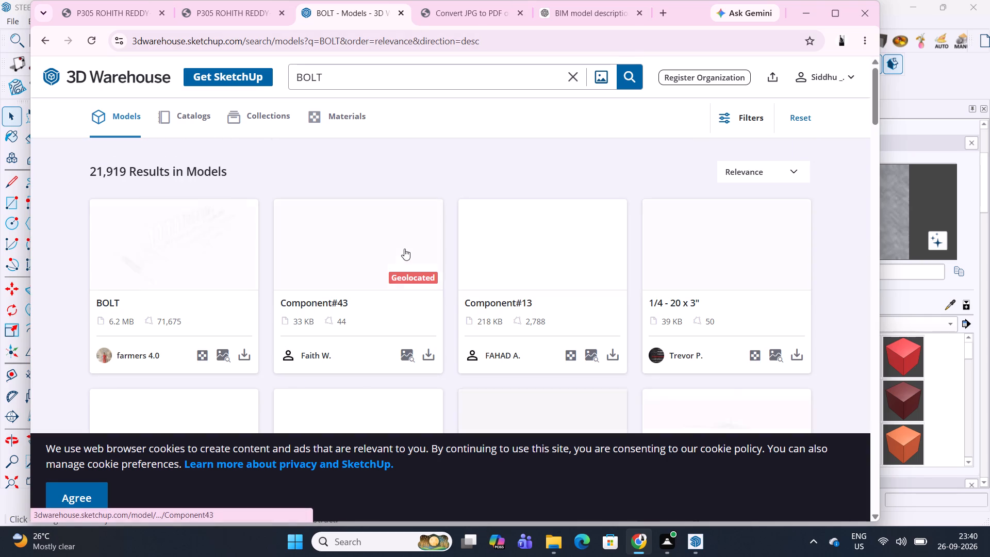
{"action": "scroll", "coordinate": [190, 252], "scroll_direction": "down", "scroll_amount": 5}
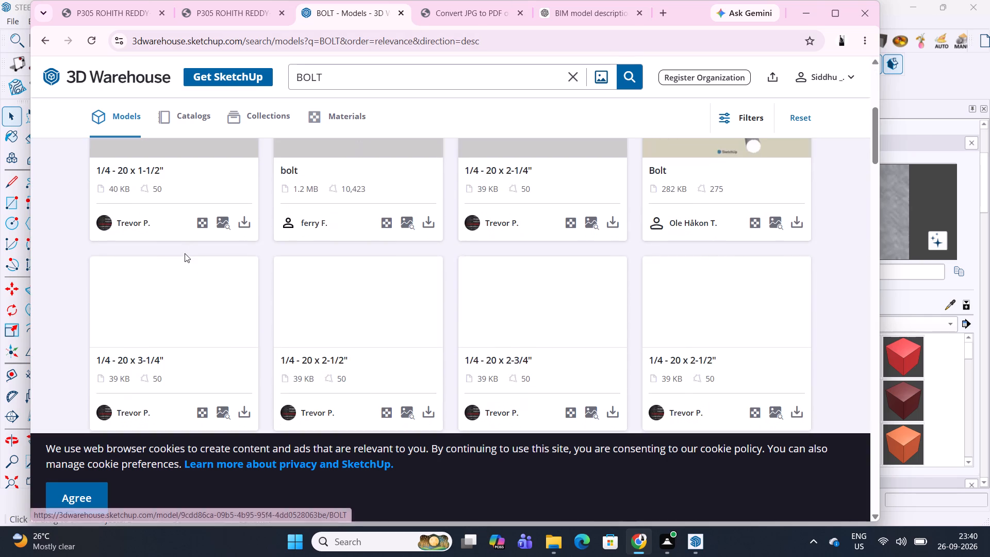
{"action": "scroll", "coordinate": [185, 253], "scroll_direction": "down", "scroll_amount": 7}
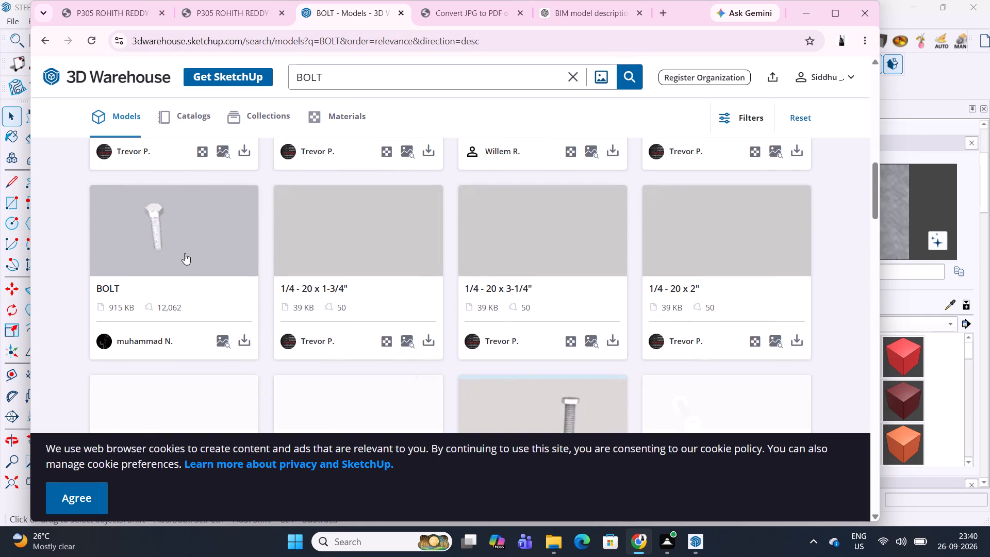
{"action": "scroll", "coordinate": [185, 253], "scroll_direction": "down", "scroll_amount": 4}
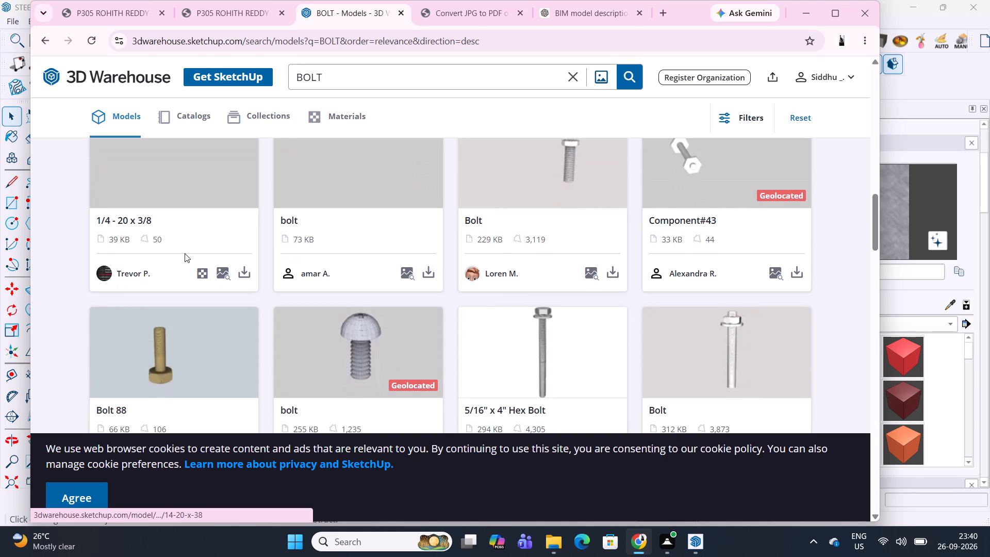
{"action": "scroll", "coordinate": [185, 253], "scroll_direction": "down", "scroll_amount": 2}
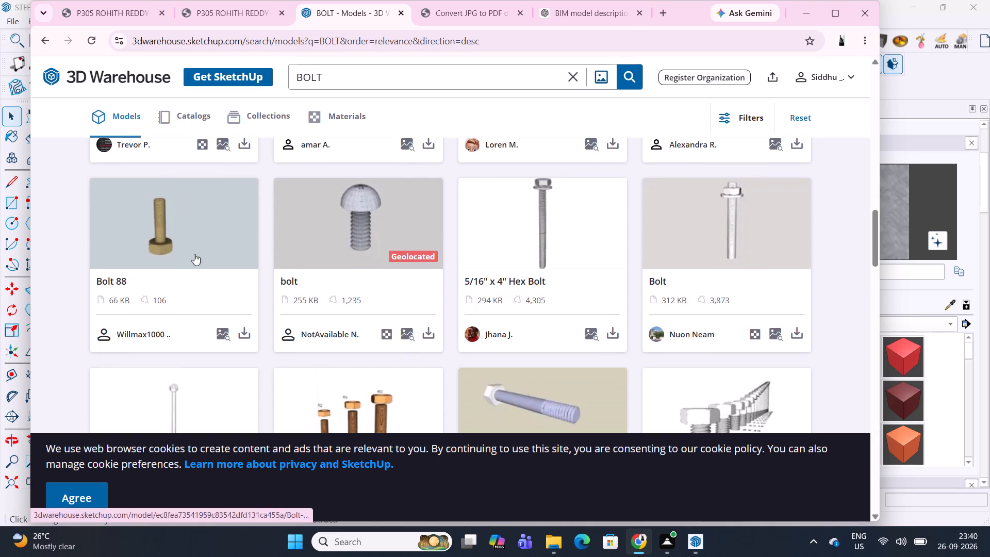
{"action": "scroll", "coordinate": [718, 256], "scroll_direction": "down", "scroll_amount": 1}
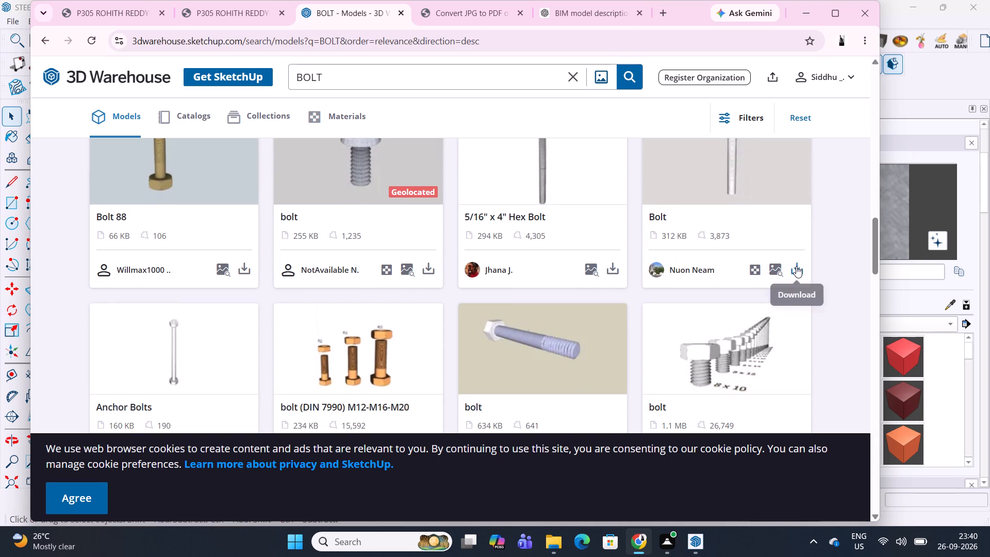
{"action": "left_click", "coordinate": [796, 266]}
{"action": "left_click", "coordinate": [729, 299]}
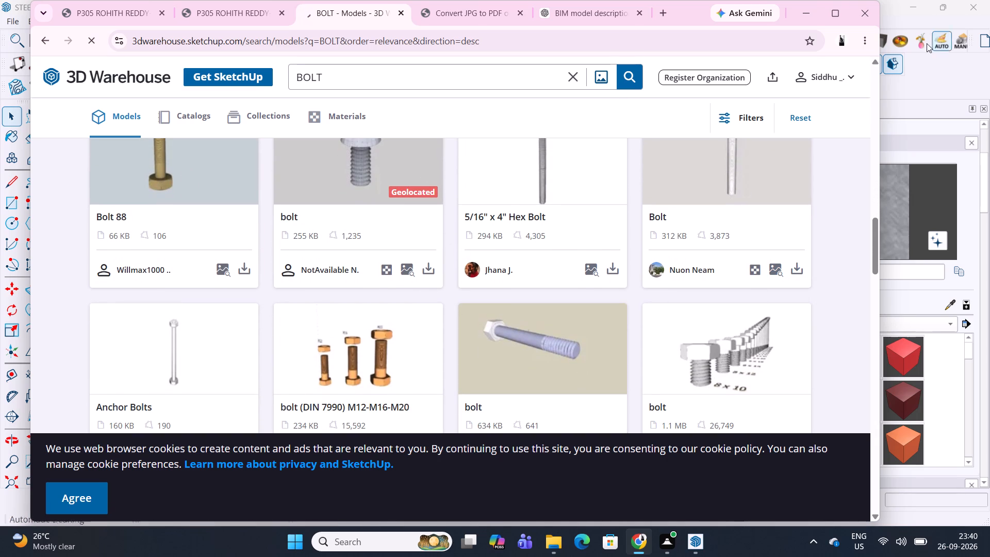
{"action": "double_click", "coordinate": [705, 70]}
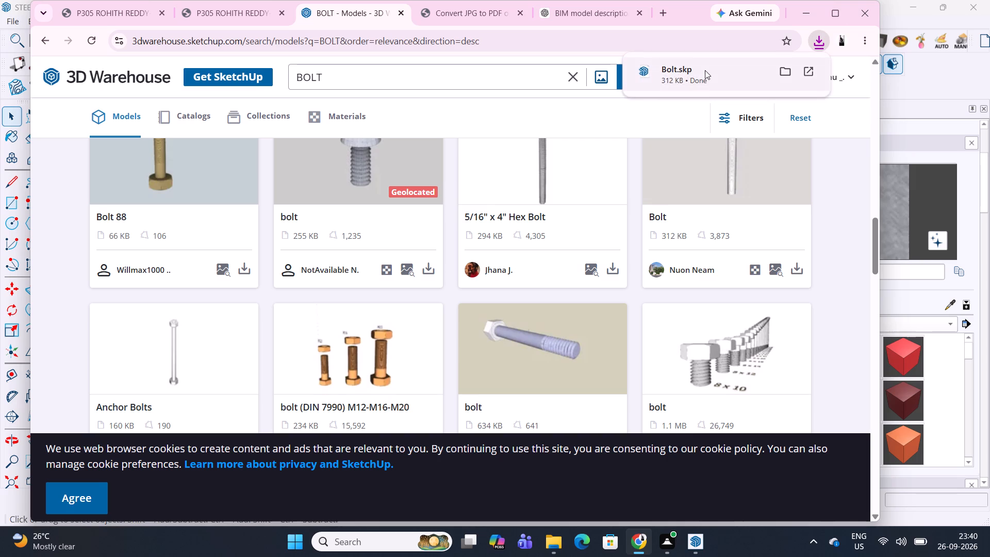
{"action": "left_click", "coordinate": [797, 21]}
Close the separate I-section model without saving its changes.
{"action": "key", "text": "Escape"}
{"action": "key", "text": "Escape"}
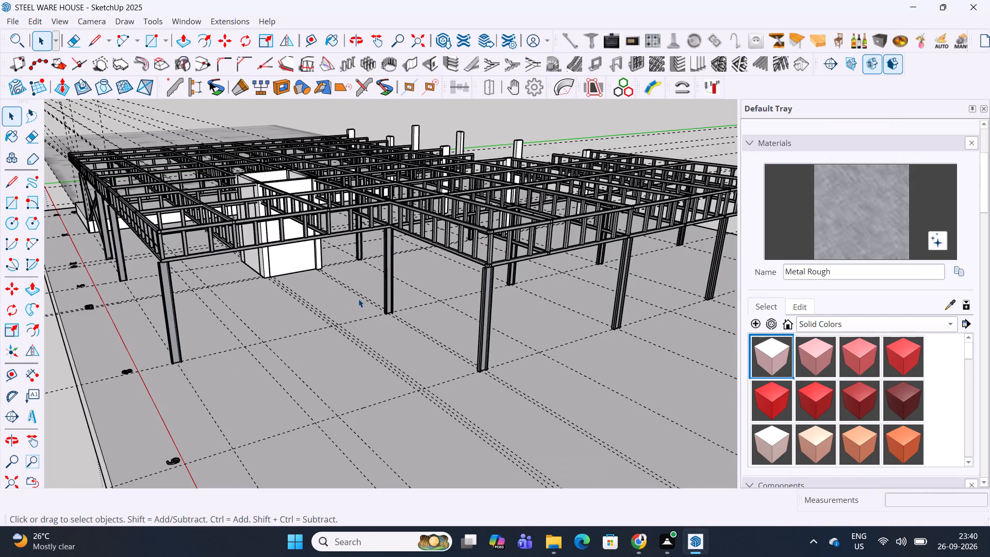
{"action": "key", "text": "Escape"}
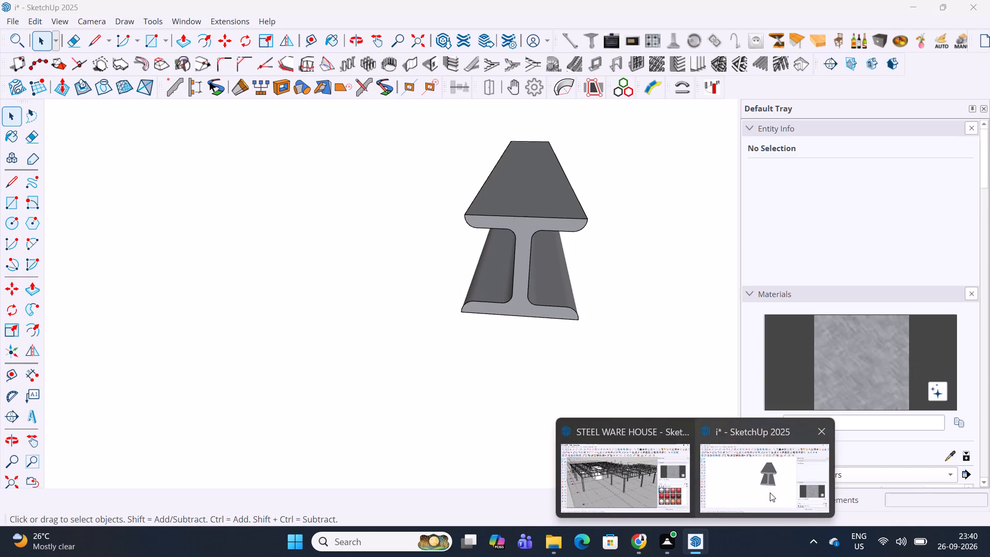
{"action": "left_click", "coordinate": [770, 493]}
{"action": "left_click", "coordinate": [972, 7]}
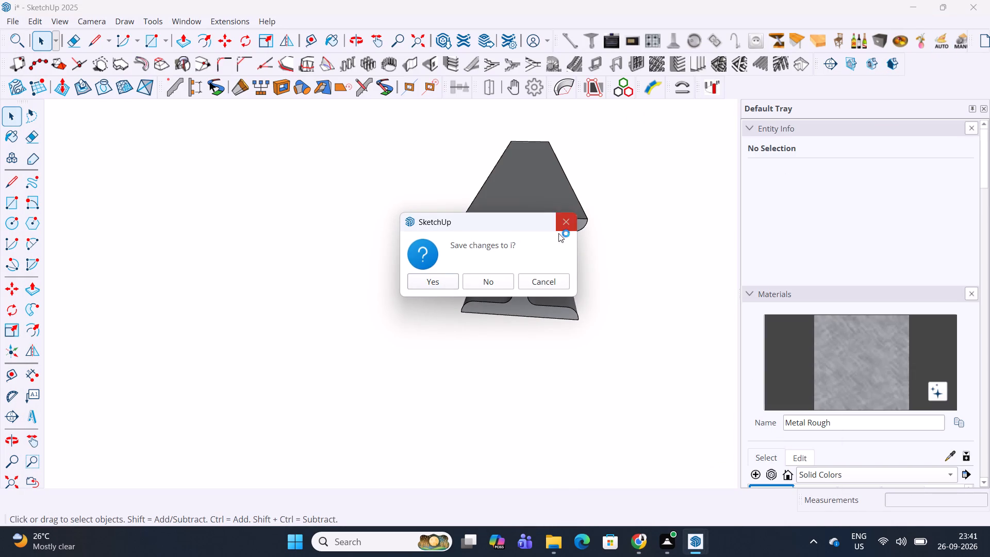
{"action": "left_click", "coordinate": [498, 276]}
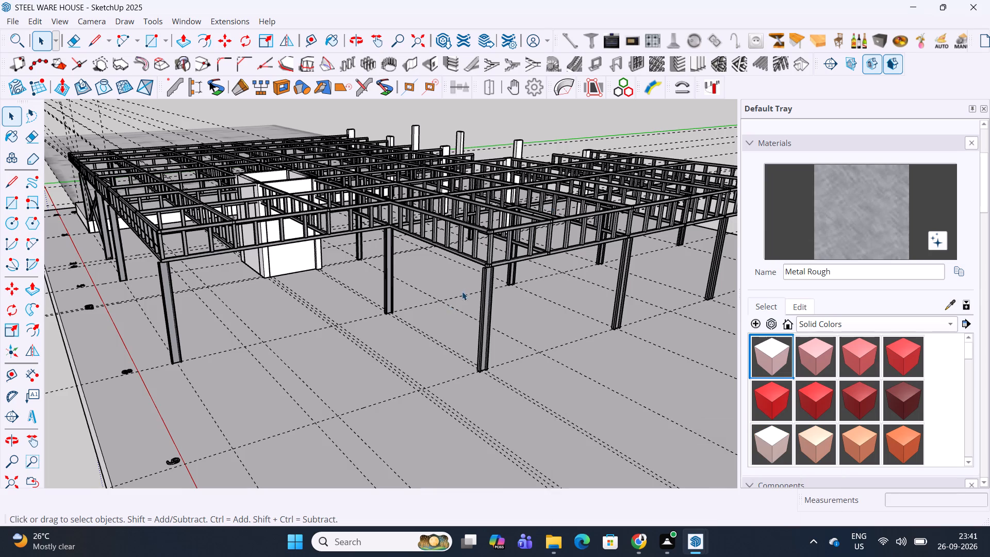
Save the warehouse model again.
{"action": "scroll", "coordinate": [463, 288], "scroll_direction": "down", "scroll_amount": 5}
{"action": "middle_click_drag", "start_coordinate": [315, 245], "coordinate": [447, 327]}
{"action": "scroll", "coordinate": [465, 414], "scroll_direction": "up", "scroll_amount": 3}
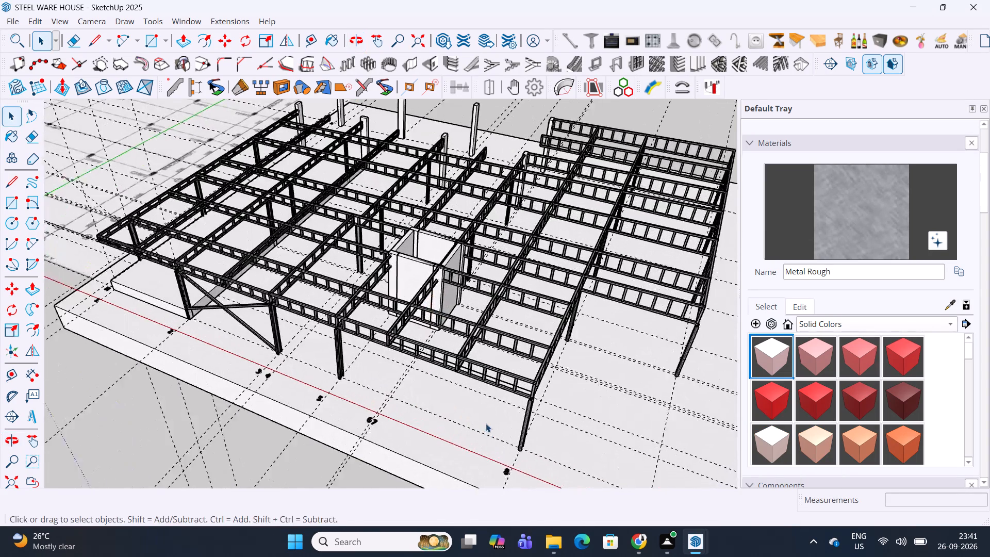
{"action": "scroll", "coordinate": [486, 423], "scroll_direction": "up", "scroll_amount": 3}
{"action": "middle_click_drag", "start_coordinate": [544, 416], "coordinate": [499, 329]}
{"action": "key", "text": "ctrl+s"}
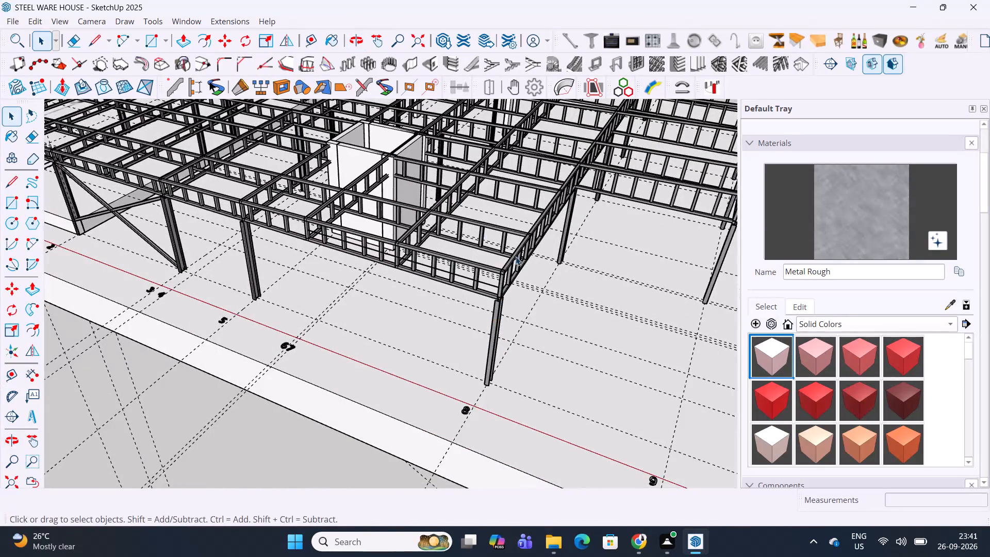
{"action": "scroll", "coordinate": [520, 376], "scroll_direction": "up", "scroll_amount": 2}
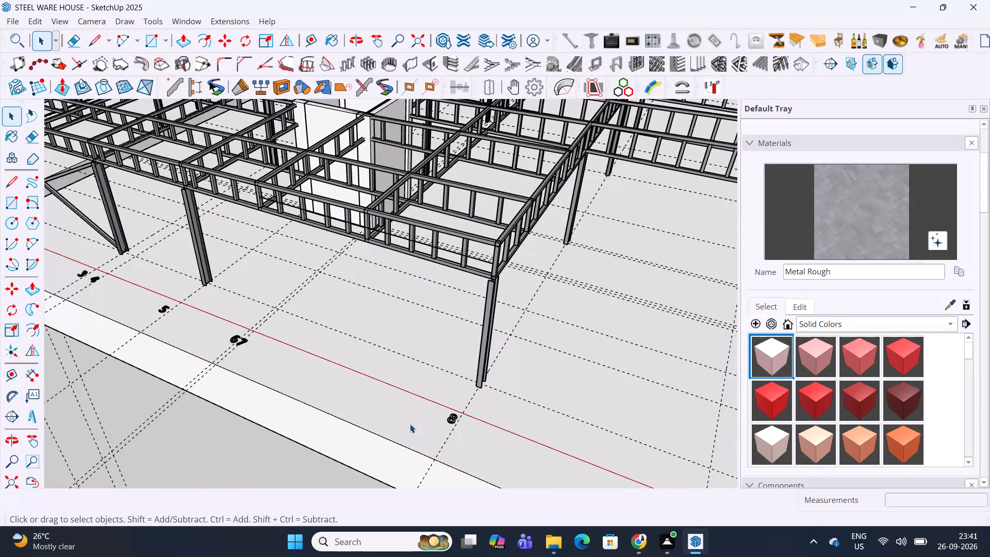
{"action": "key", "text": "ctrl+s"}
Examine the warehouse frame, including the column bases, the walled core and the roof trusses.
{"action": "scroll", "coordinate": [552, 338], "scroll_direction": "down", "scroll_amount": 6}
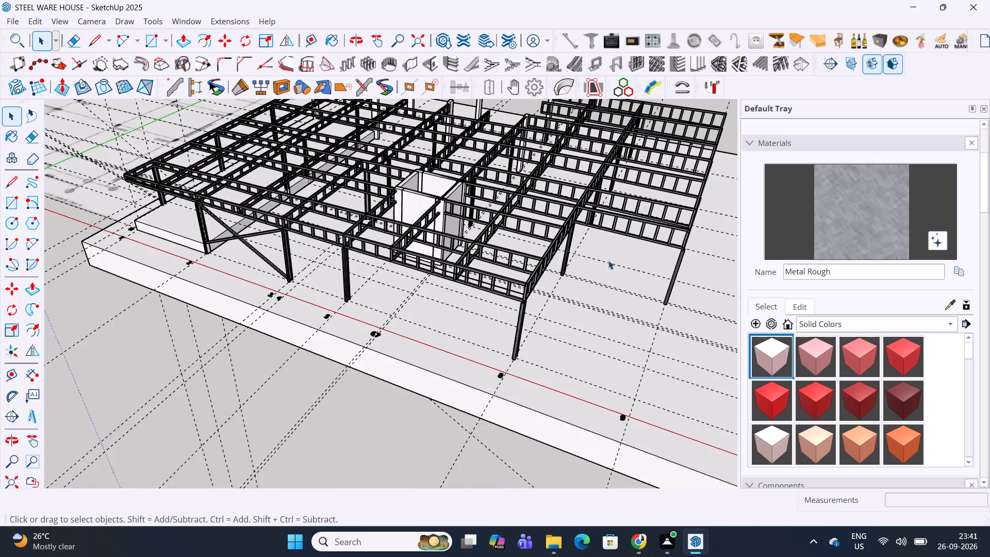
{"action": "middle_click_drag", "start_coordinate": [615, 248], "coordinate": [542, 356], "text": "shift"}
{"action": "middle_click_drag", "start_coordinate": [540, 361], "coordinate": [343, 231]}
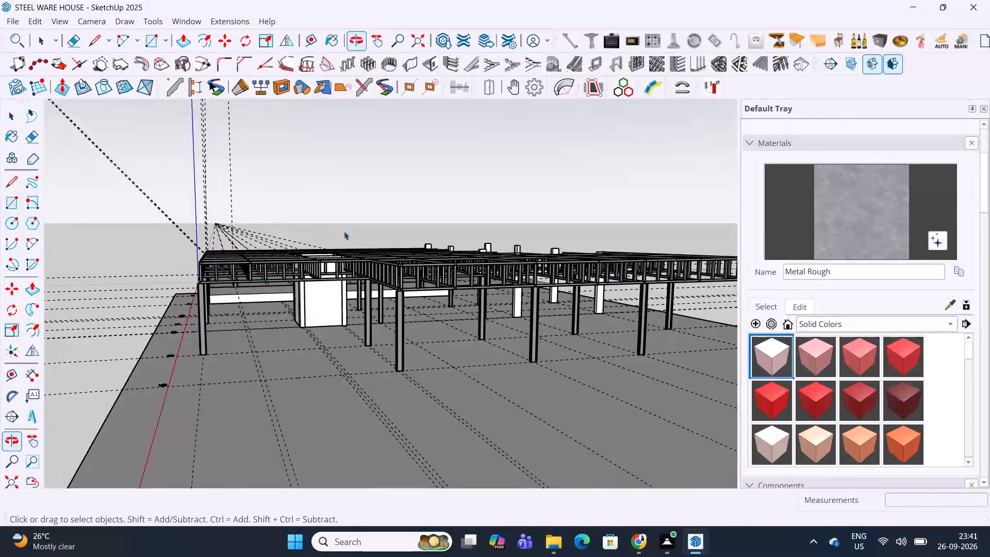
{"action": "scroll", "coordinate": [319, 306], "scroll_direction": "up", "scroll_amount": 14}
{"action": "middle_click_drag", "start_coordinate": [302, 320], "coordinate": [380, 331]}
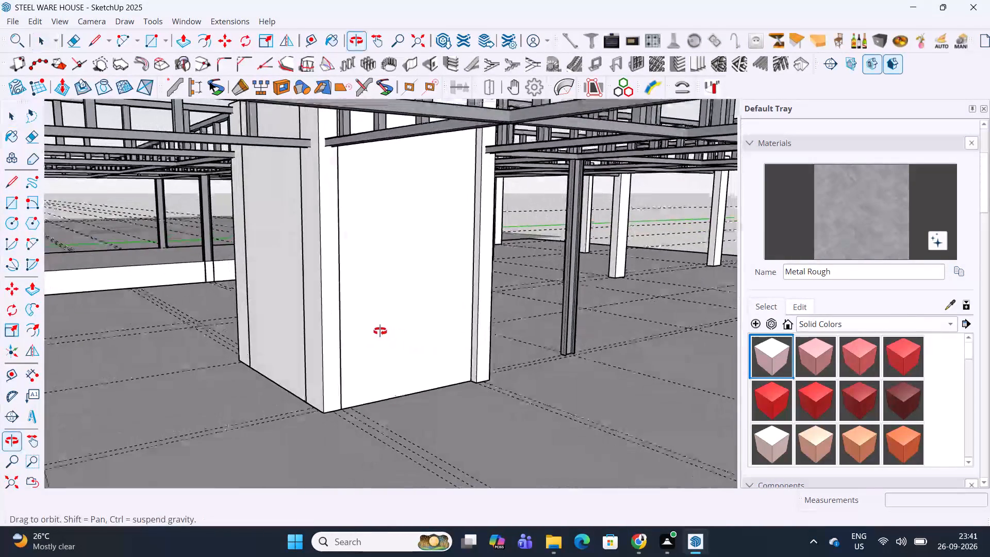
{"action": "middle_click_drag", "start_coordinate": [380, 331], "coordinate": [357, 335]}
{"action": "scroll", "coordinate": [350, 337], "scroll_direction": "down", "scroll_amount": 14}
{"action": "middle_click_drag", "start_coordinate": [372, 288], "coordinate": [357, 367]}
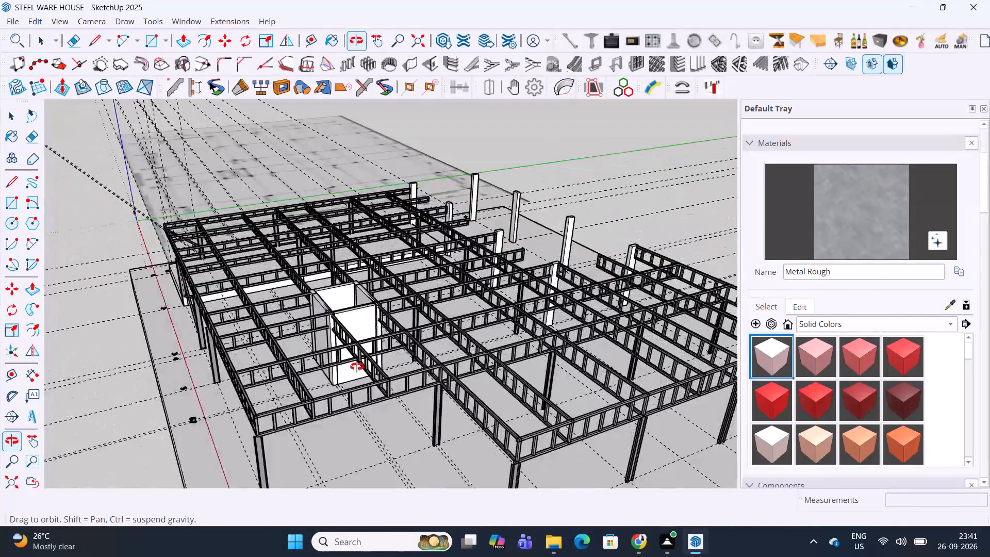
{"action": "middle_click_drag", "start_coordinate": [357, 367], "coordinate": [190, 382]}
{"action": "scroll", "coordinate": [488, 306], "scroll_direction": "down", "scroll_amount": 2}
{"action": "middle_click_drag", "start_coordinate": [491, 306], "coordinate": [461, 306]}
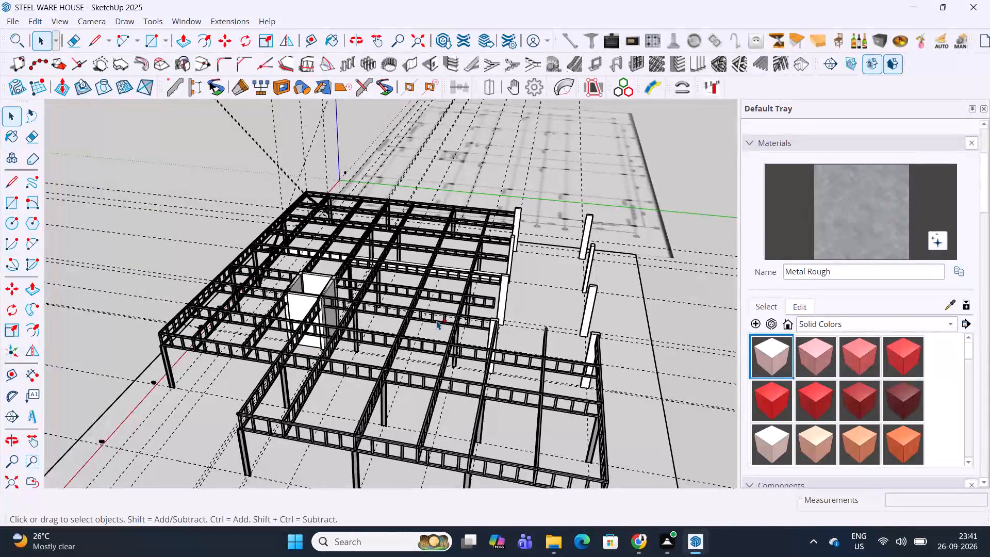
Save the warehouse model after the frame review.
{"action": "key", "text": "ctrl+s"}
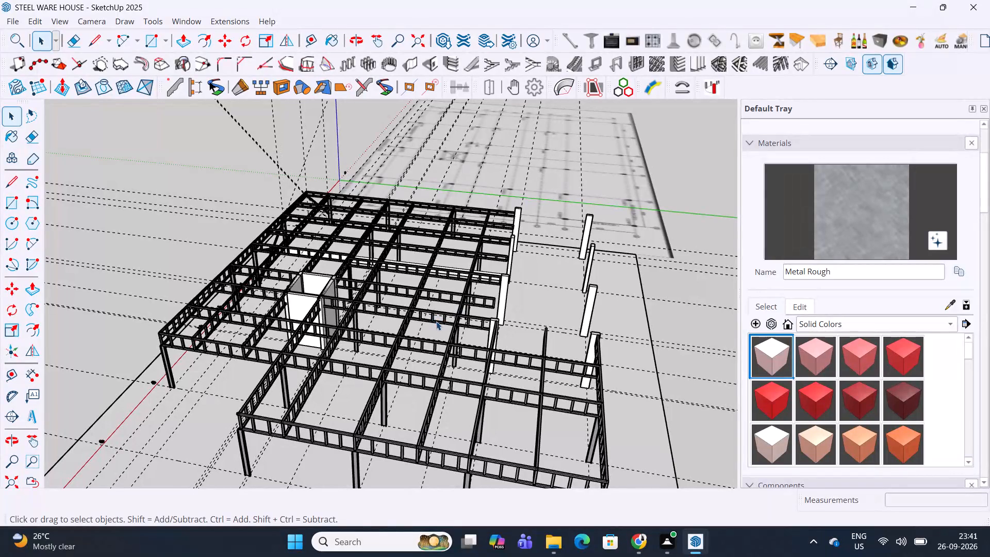
Save the warehouse model.
{"action": "scroll", "coordinate": [480, 262], "scroll_direction": "down", "scroll_amount": 3}
{"action": "middle_click_drag", "start_coordinate": [436, 294], "coordinate": [442, 296]}
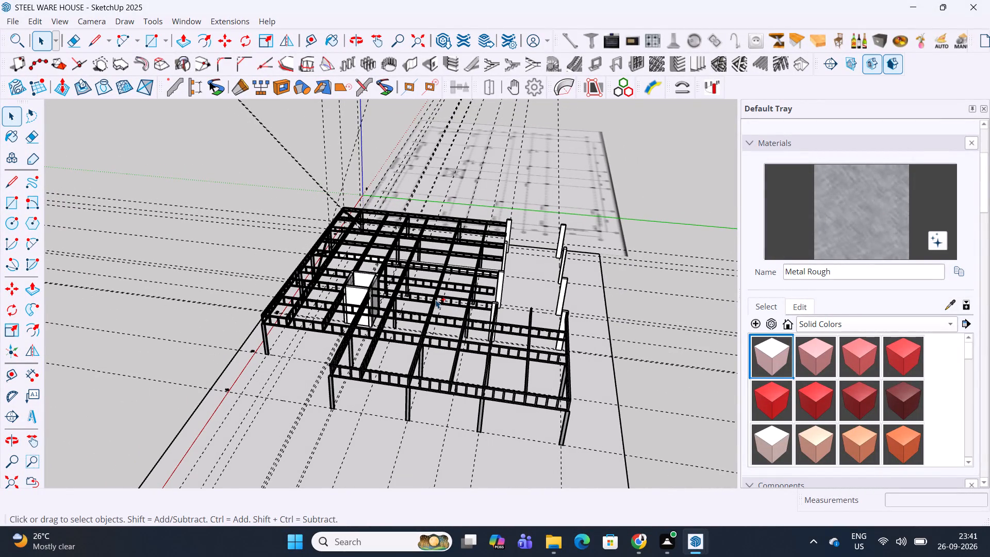
{"action": "key", "text": "ctrl+s"}
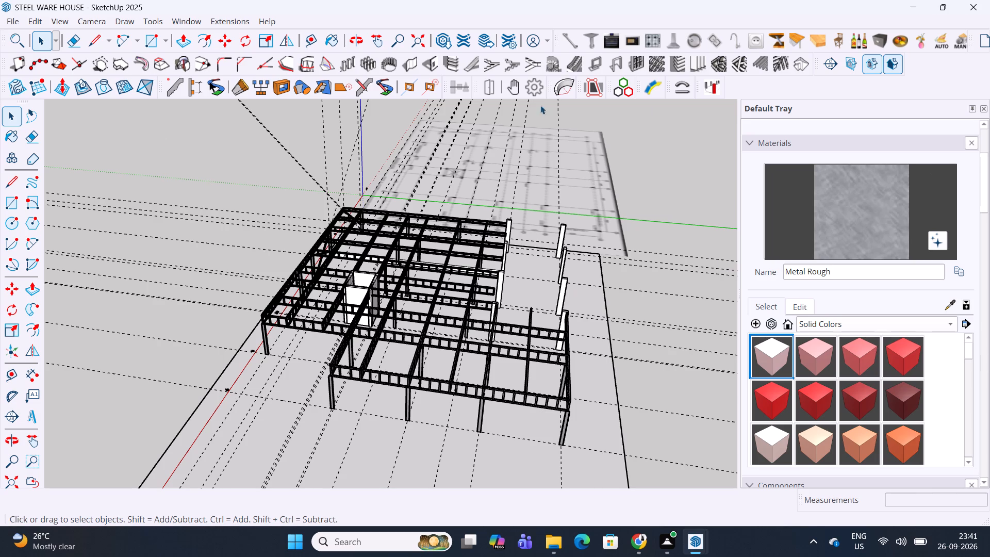
Switch to the separate Bolt model and bring the whole bolt into view.
{"action": "scroll", "coordinate": [426, 278], "scroll_direction": "down", "scroll_amount": 2}
{"action": "middle_click_drag", "start_coordinate": [418, 283], "coordinate": [515, 265]}
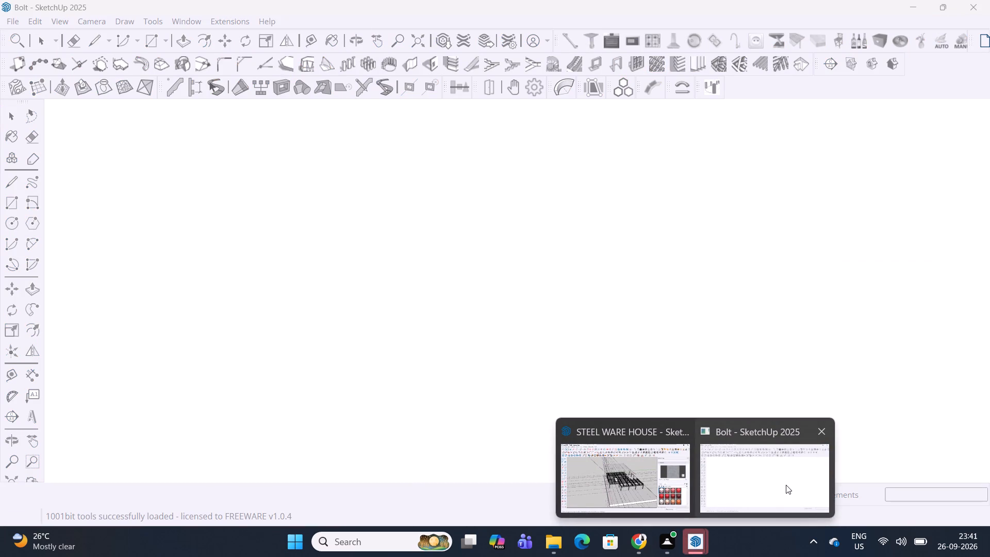
{"action": "left_click", "coordinate": [783, 484]}
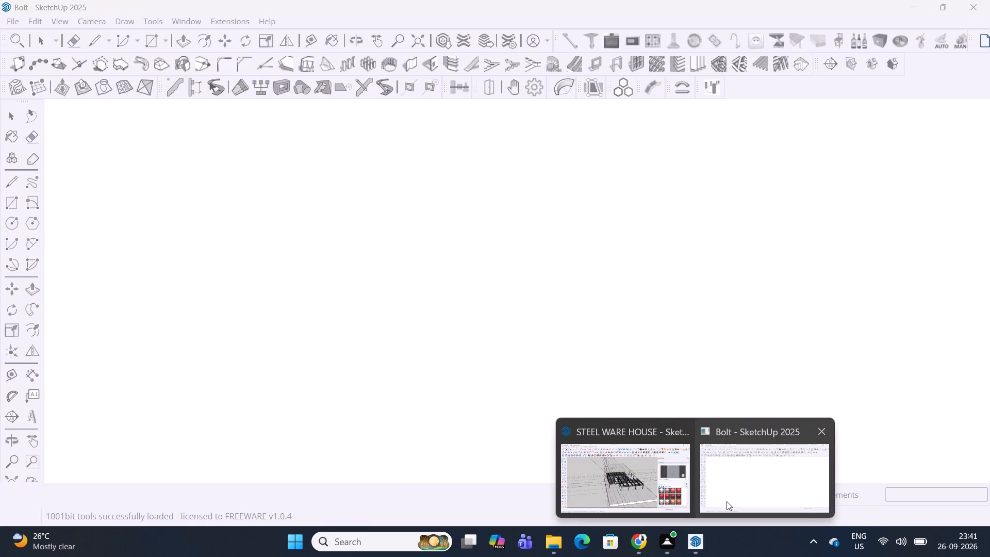
{"action": "left_click", "coordinate": [727, 501]}
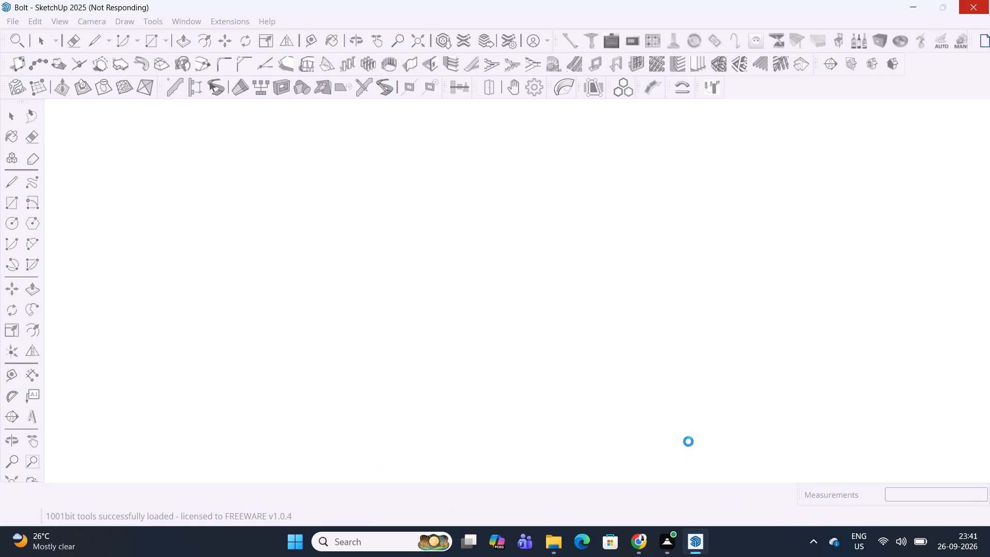
{"action": "scroll", "coordinate": [501, 249], "scroll_direction": "down", "scroll_amount": 5}
{"action": "middle_click_drag", "start_coordinate": [484, 281], "coordinate": [497, 243]}
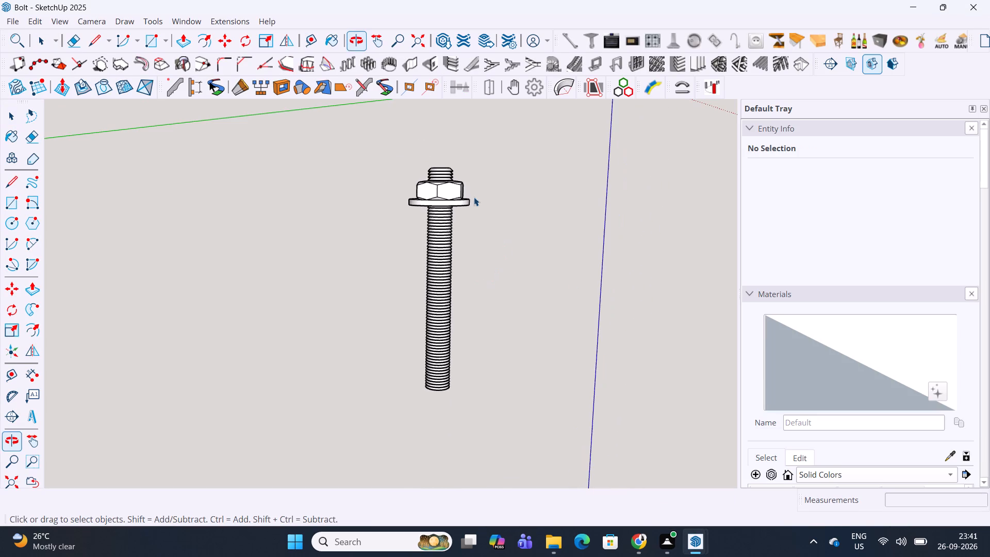
Explode the bolt component into its separate nut-and-washer and threaded shaft groups.
{"action": "left_click", "coordinate": [444, 196]}
{"action": "scroll", "coordinate": [444, 196], "scroll_direction": "up", "scroll_amount": 4}
{"action": "triple_click", "coordinate": [444, 196]}
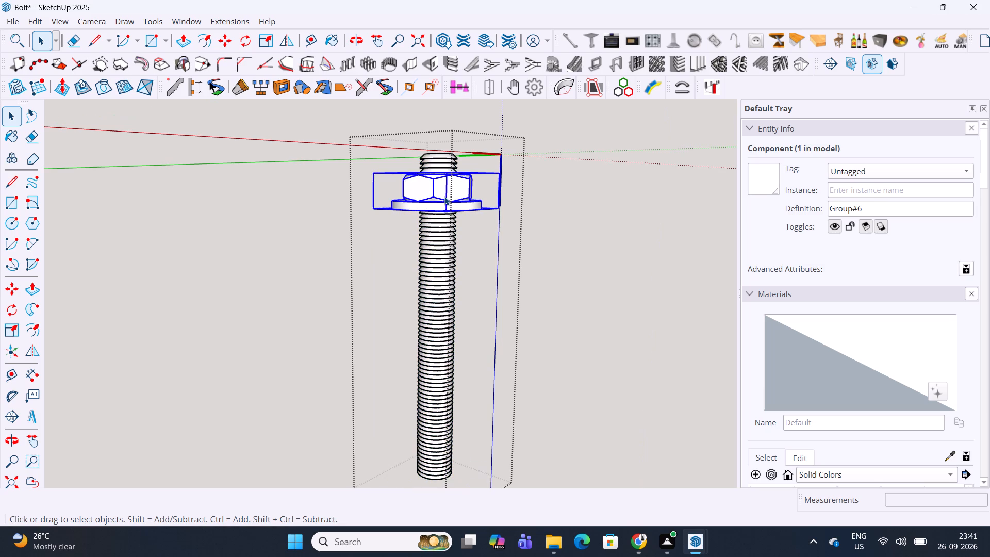
{"action": "scroll", "coordinate": [444, 196], "scroll_direction": "down", "scroll_amount": 5}
{"action": "left_click", "coordinate": [442, 203]}
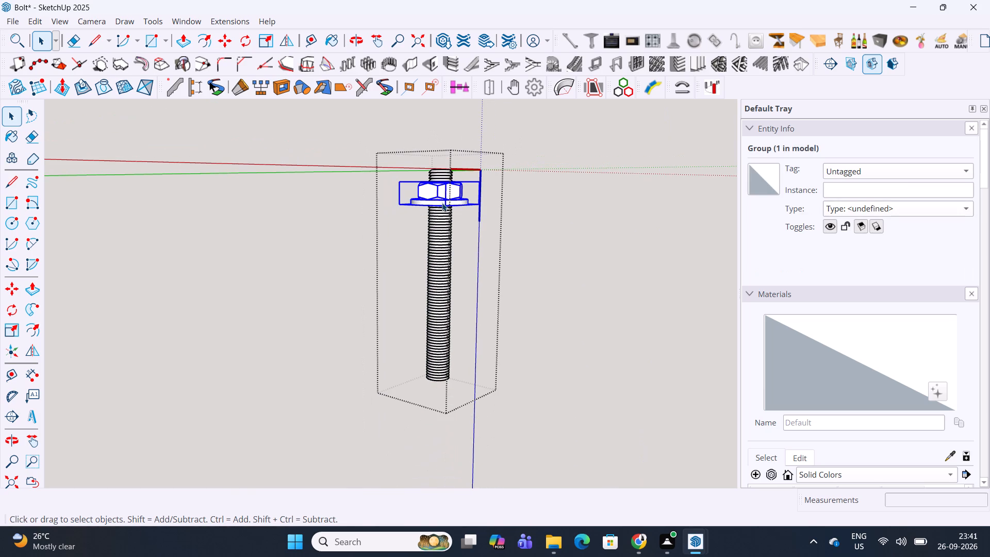
{"action": "scroll", "coordinate": [442, 203], "scroll_direction": "up", "scroll_amount": 3}
{"action": "left_click", "coordinate": [460, 225]}
{"action": "left_click", "coordinate": [443, 251]}
{"action": "triple_click", "coordinate": [521, 231]}
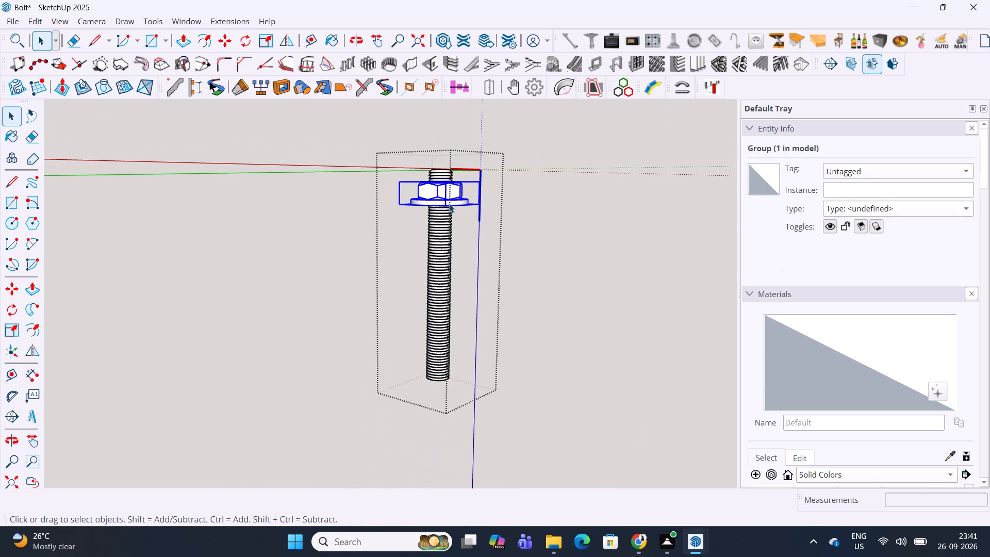
{"action": "left_click_drag", "start_coordinate": [496, 132], "coordinate": [376, 468]}
{"action": "right_click", "coordinate": [441, 204]}
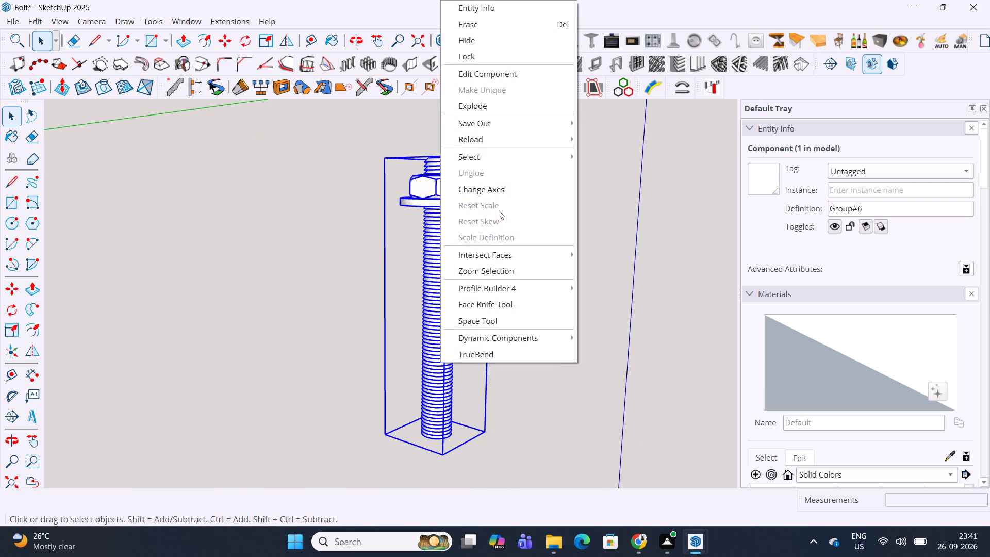
{"action": "left_click", "coordinate": [481, 105]}
{"action": "left_click", "coordinate": [497, 208]}
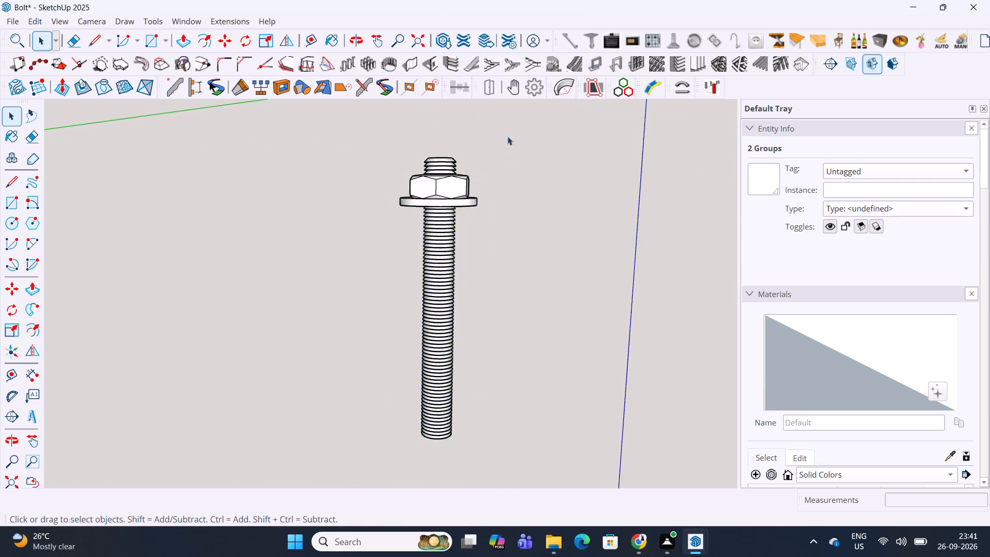
Copy both bolt groups and paste them into the STEEL WARE HOUSE model at the base of a front I-section column.
{"action": "left_click_drag", "start_coordinate": [506, 125], "coordinate": [387, 399]}
{"action": "key", "text": "ctrl+c"}
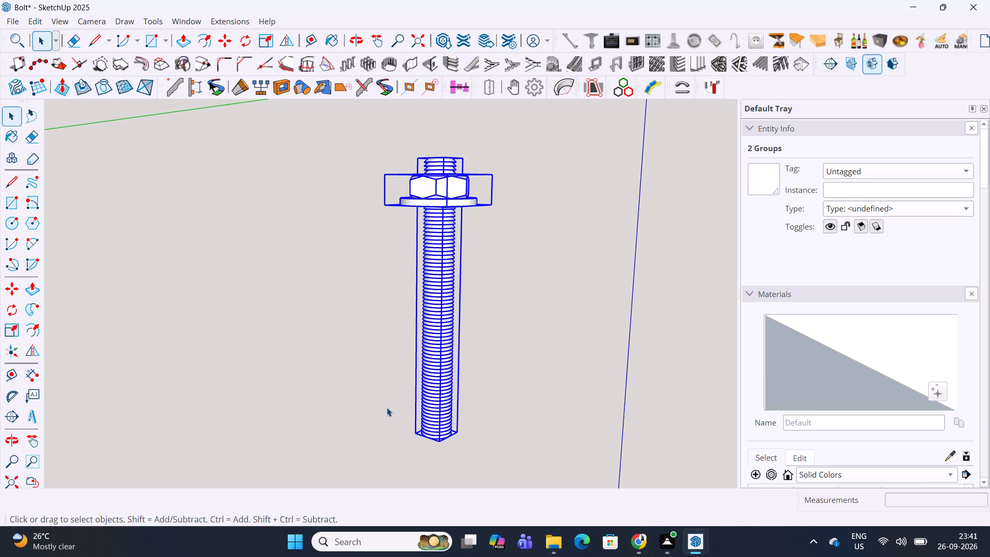
{"action": "key", "text": "Escape"}
{"action": "left_click", "coordinate": [632, 490]}
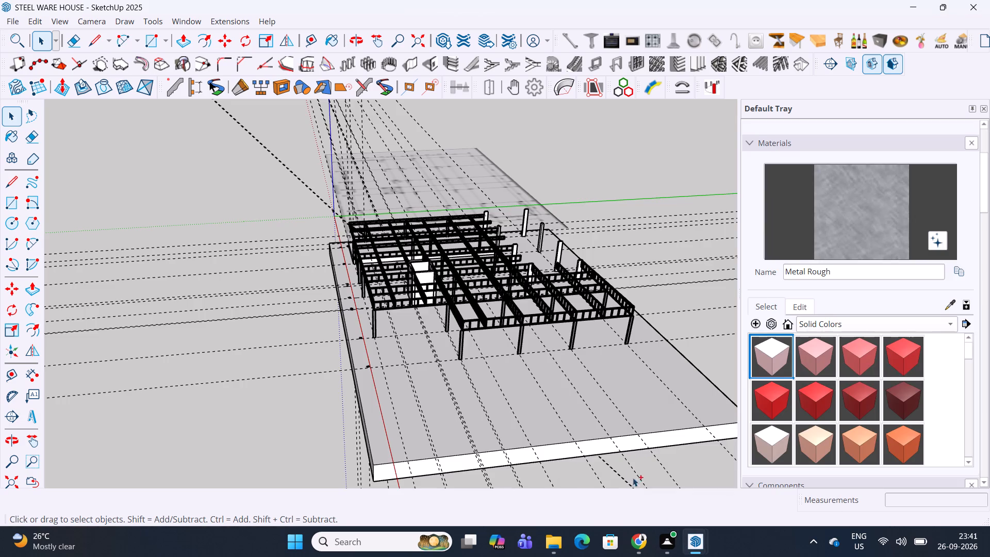
{"action": "key", "text": "ctrl+v"}
{"action": "scroll", "coordinate": [517, 300], "scroll_direction": "up", "scroll_amount": 20}
{"action": "scroll", "coordinate": [517, 300], "scroll_direction": "up", "scroll_amount": 2}
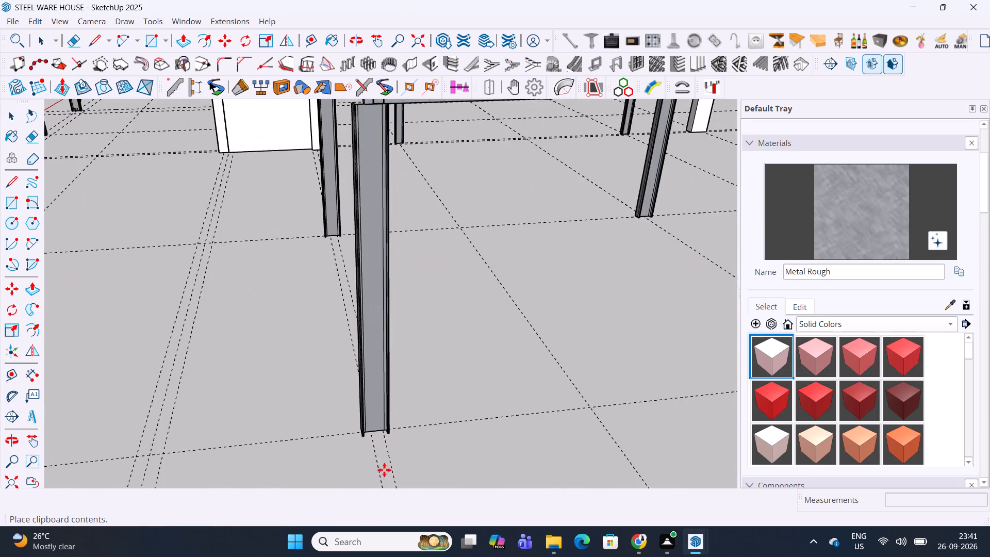
{"action": "scroll", "coordinate": [379, 439], "scroll_direction": "up", "scroll_amount": 12}
{"action": "left_click", "coordinate": [383, 430]}
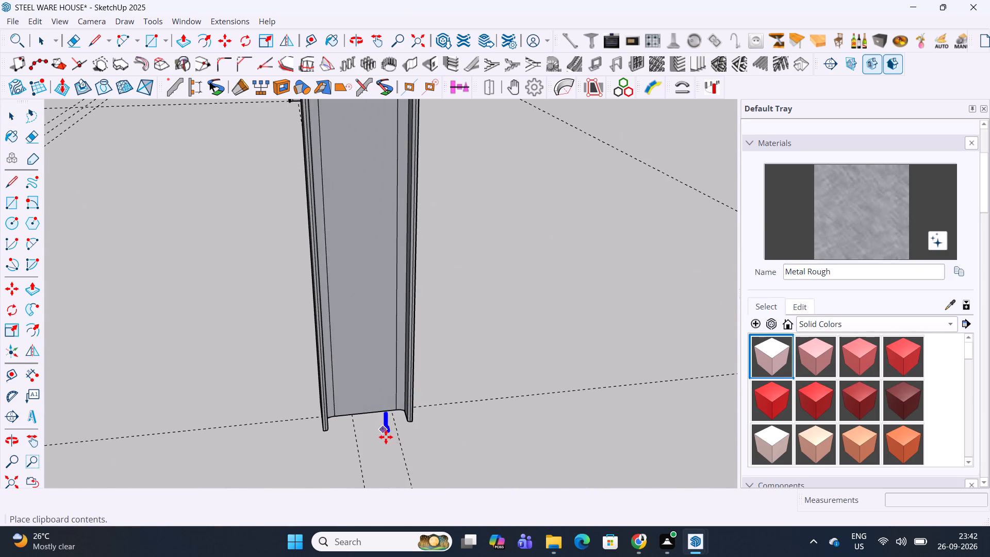
Flip the pasted bolt vertically so its nut sits at the upper end of the shaft.
{"action": "scroll", "coordinate": [386, 438], "scroll_direction": "up", "scroll_amount": 20}
{"action": "scroll", "coordinate": [386, 438], "scroll_direction": "up", "scroll_amount": 1}
{"action": "middle_click_drag", "start_coordinate": [399, 398], "coordinate": [392, 349]}
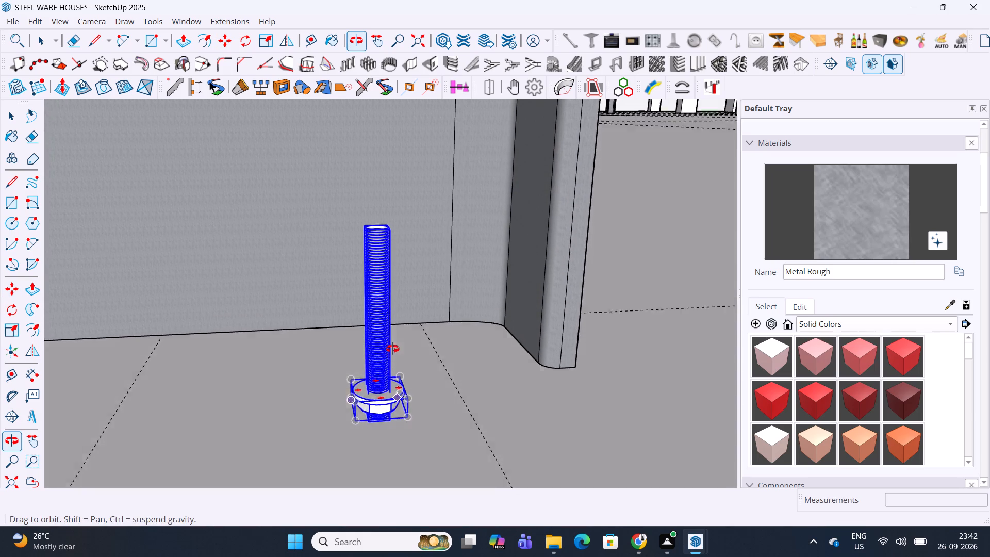
{"action": "middle_click_drag", "start_coordinate": [392, 349], "coordinate": [392, 338]}
{"action": "key", "text": "space"}
{"action": "left_click", "coordinate": [285, 45]}
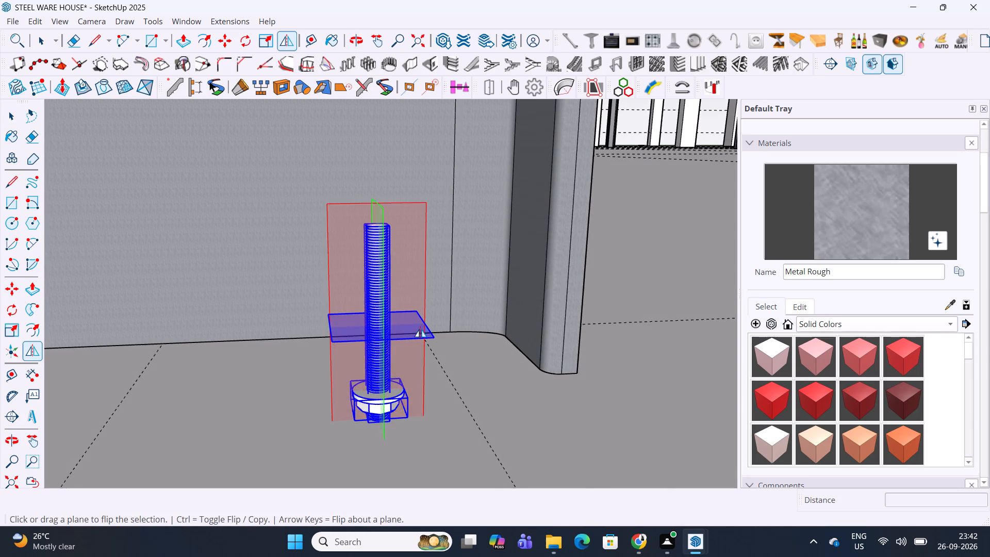
{"action": "left_click", "coordinate": [420, 331]}
{"action": "key", "text": "space"}
{"action": "scroll", "coordinate": [420, 332], "scroll_direction": "down", "scroll_amount": 8}
{"action": "left_click", "coordinate": [440, 357]}
{"action": "scroll", "coordinate": [452, 356], "scroll_direction": "down", "scroll_amount": 7}
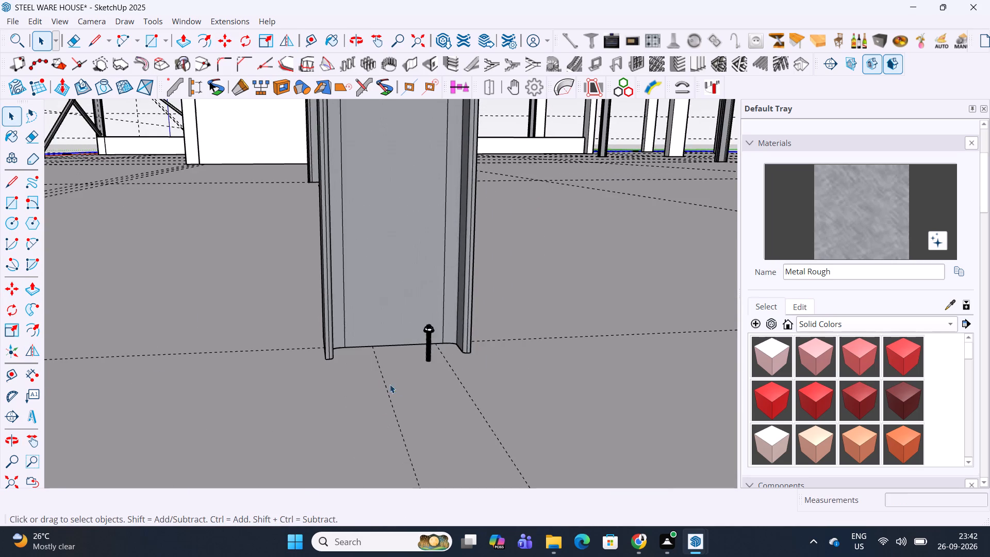
Save the warehouse model with the flipped bolt at the column base.
{"action": "middle_click_drag", "start_coordinate": [390, 384], "coordinate": [678, 515]}
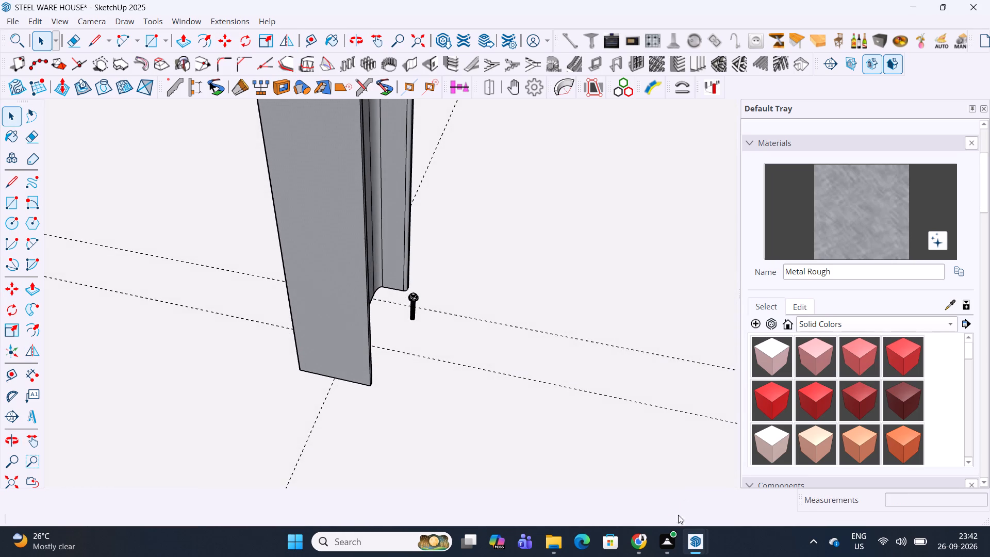
{"action": "scroll", "coordinate": [407, 291], "scroll_direction": "down", "scroll_amount": 7}
{"action": "key", "text": "ctrl+s"}
Combine the nut and the threaded shaft beside the column base into one group.
{"action": "scroll", "coordinate": [410, 299], "scroll_direction": "down", "scroll_amount": 4}
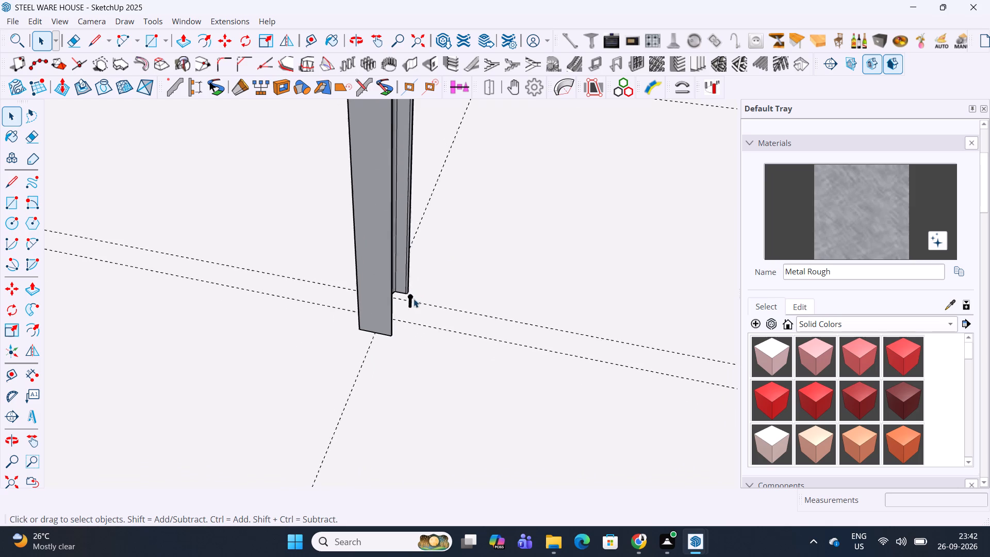
{"action": "scroll", "coordinate": [414, 299], "scroll_direction": "down", "scroll_amount": 17}
{"action": "scroll", "coordinate": [431, 309], "scroll_direction": "up", "scroll_amount": 16}
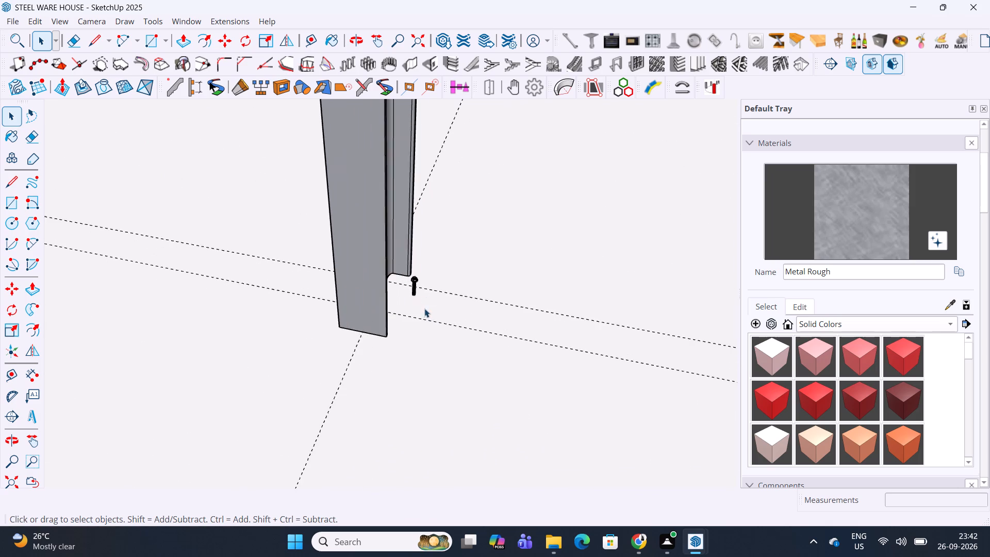
{"action": "scroll", "coordinate": [424, 308], "scroll_direction": "up", "scroll_amount": 14}
{"action": "left_click", "coordinate": [413, 277]}
{"action": "scroll", "coordinate": [413, 283], "scroll_direction": "up", "scroll_amount": 4}
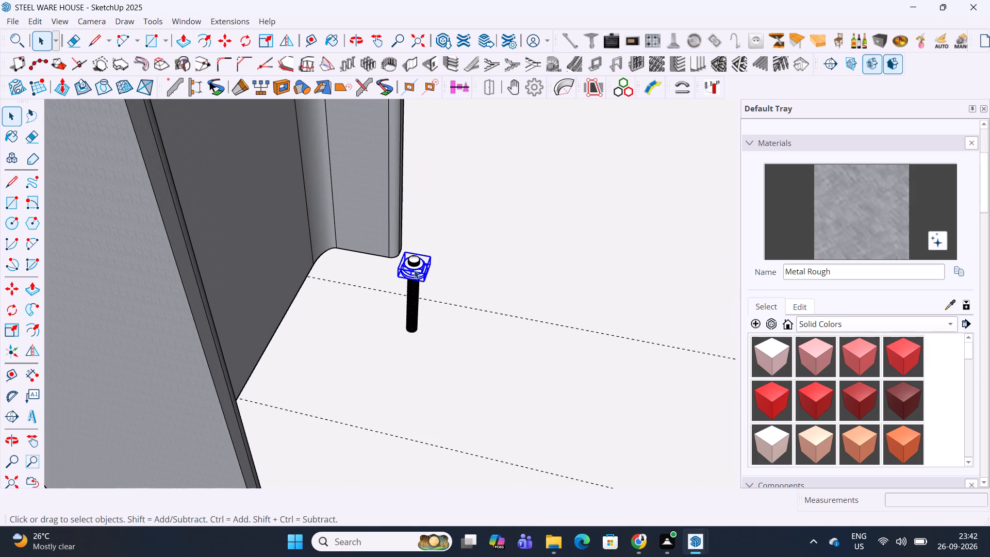
{"action": "left_click", "coordinate": [414, 261], "text": "ctrl"}
{"action": "scroll", "coordinate": [414, 261], "scroll_direction": "up", "scroll_amount": 5}
{"action": "right_click", "coordinate": [416, 278], "text": "ctrl"}
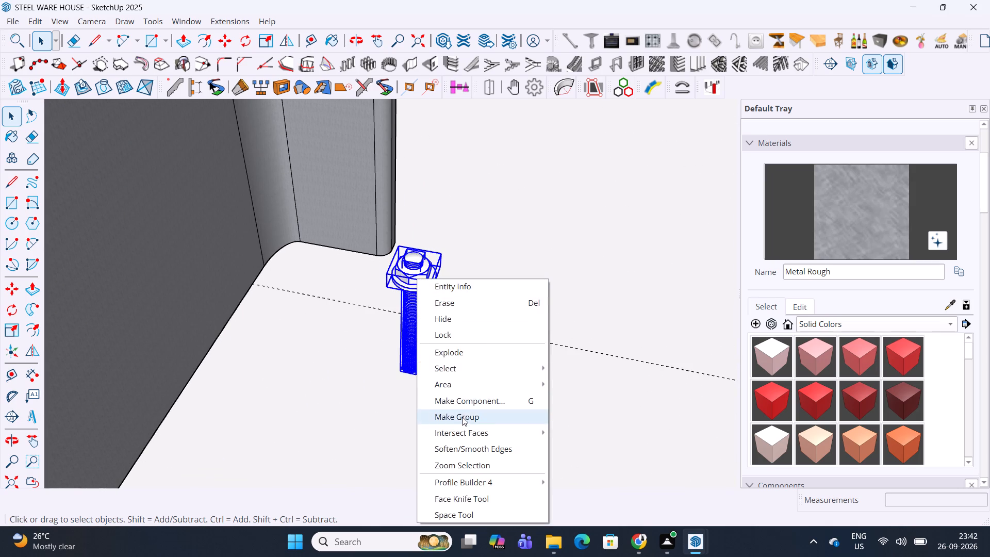
{"action": "left_click", "coordinate": [462, 417], "text": "ctrl"}
Enlarge the bolt group uniformly from its upper corner and compare its size with the column.
{"action": "key", "text": "s"}
{"action": "left_click", "coordinate": [441, 248]}
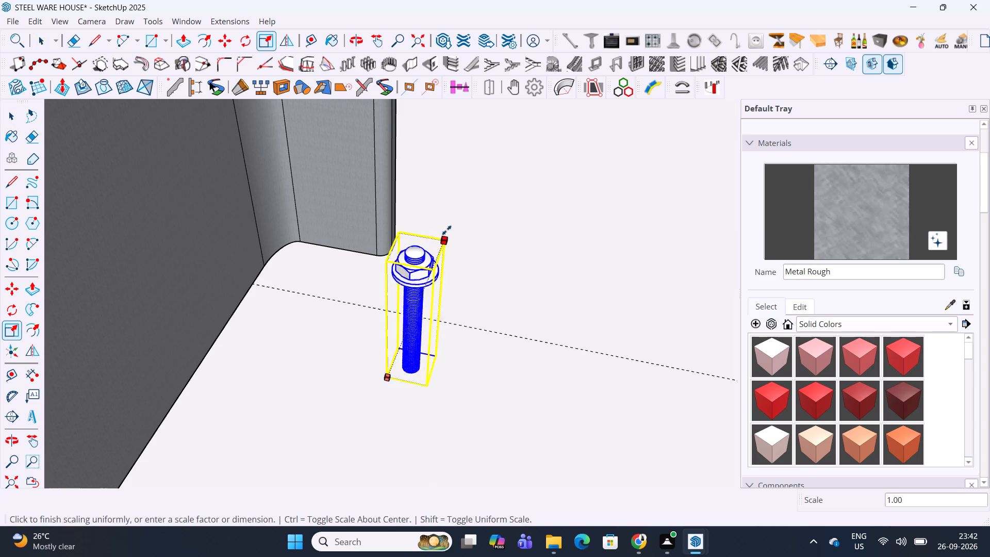
{"action": "left_click", "coordinate": [482, 147]}
{"action": "scroll", "coordinate": [483, 147], "scroll_direction": "down", "scroll_amount": 6}
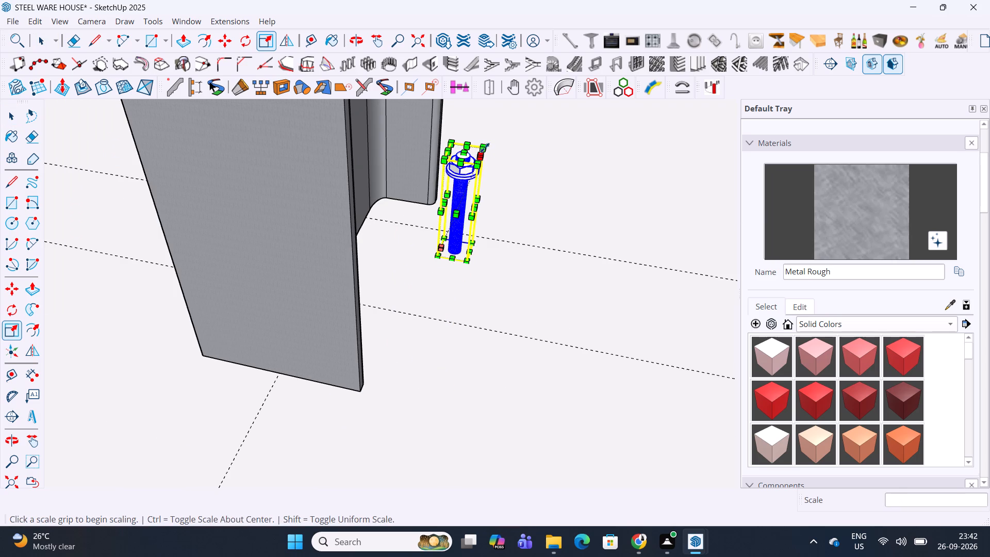
{"action": "scroll", "coordinate": [477, 177], "scroll_direction": "up", "scroll_amount": 4}
{"action": "middle_click_drag", "start_coordinate": [477, 177], "coordinate": [478, 51]}
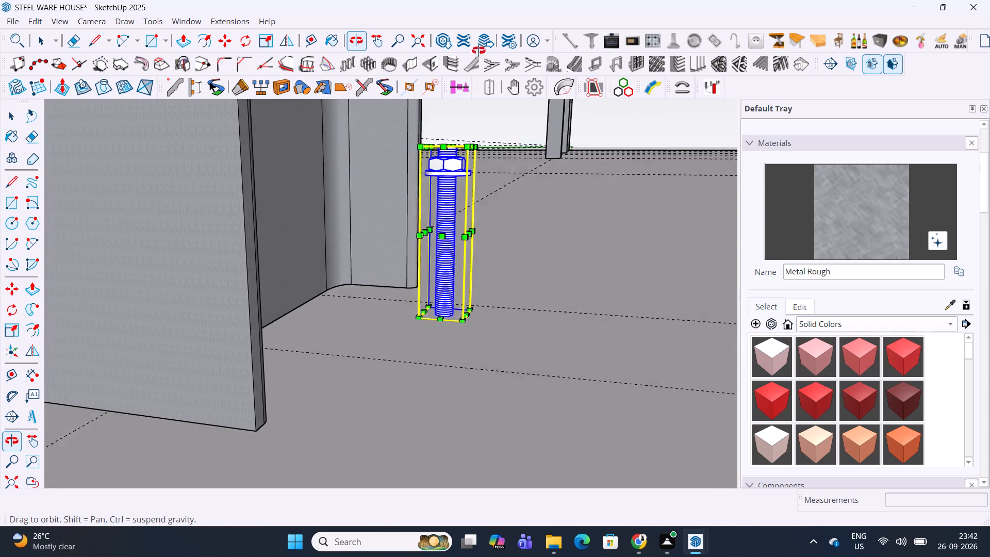
{"action": "middle_click_drag", "start_coordinate": [478, 51], "coordinate": [468, 101]}
{"action": "scroll", "coordinate": [452, 238], "scroll_direction": "down", "scroll_amount": 6}
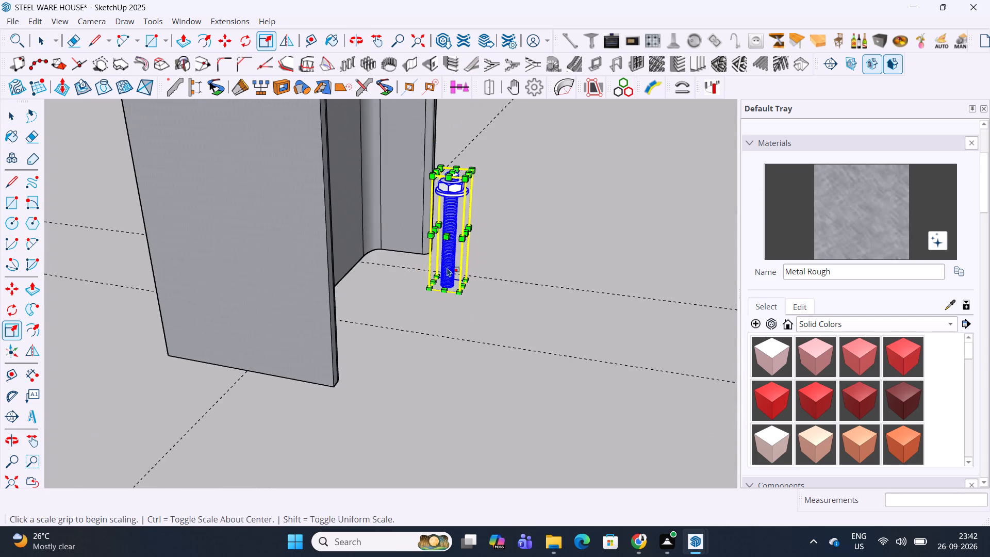
{"action": "scroll", "coordinate": [442, 298], "scroll_direction": "down", "scroll_amount": 15}
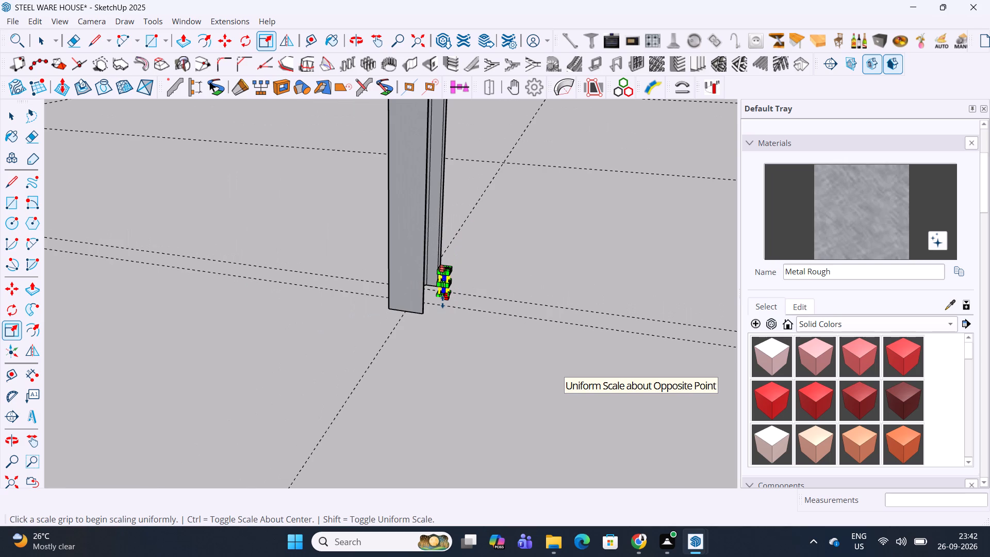
Save the warehouse model with the enlarged bolt.
{"action": "key", "text": "ctrl+s"}
{"action": "scroll", "coordinate": [442, 302], "scroll_direction": "down", "scroll_amount": 8}
{"action": "scroll", "coordinate": [491, 294], "scroll_direction": "down", "scroll_amount": 6}
{"action": "key", "text": "space"}
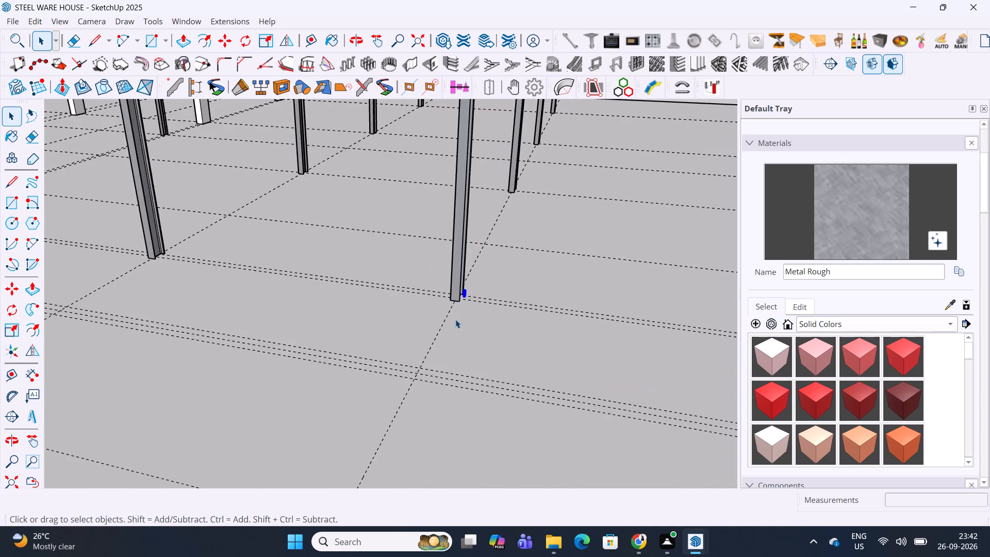
Examine the whole warehouse frame against the upright 3D reference image, including the trusses, columns and cross bracing.
{"action": "scroll", "coordinate": [455, 319], "scroll_direction": "down", "scroll_amount": 14}
{"action": "left_click", "coordinate": [620, 117]}
{"action": "middle_click_drag", "start_coordinate": [476, 239], "coordinate": [599, 329], "text": "shift"}
{"action": "middle_click_drag", "start_coordinate": [567, 357], "coordinate": [461, 237]}
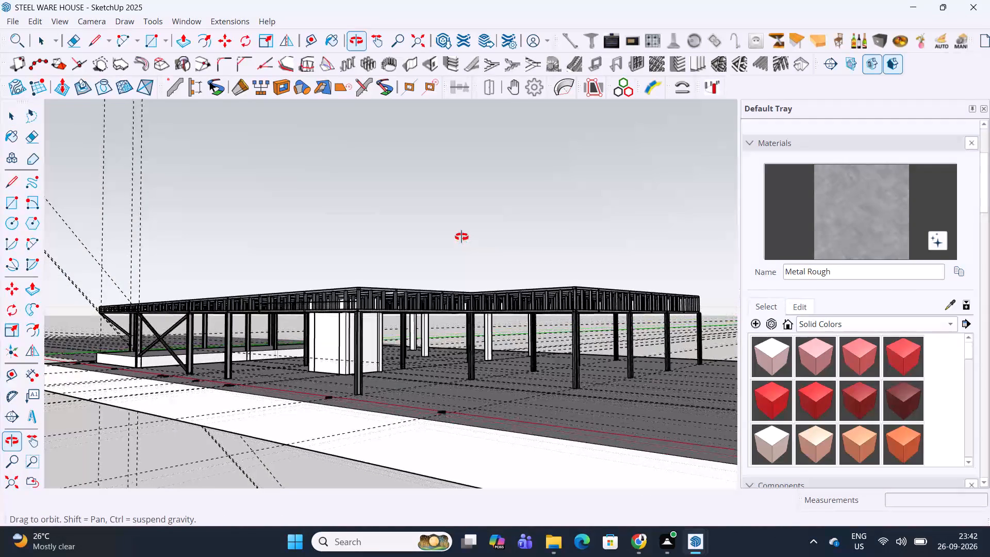
{"action": "middle_click_drag", "start_coordinate": [461, 237], "coordinate": [620, 329]}
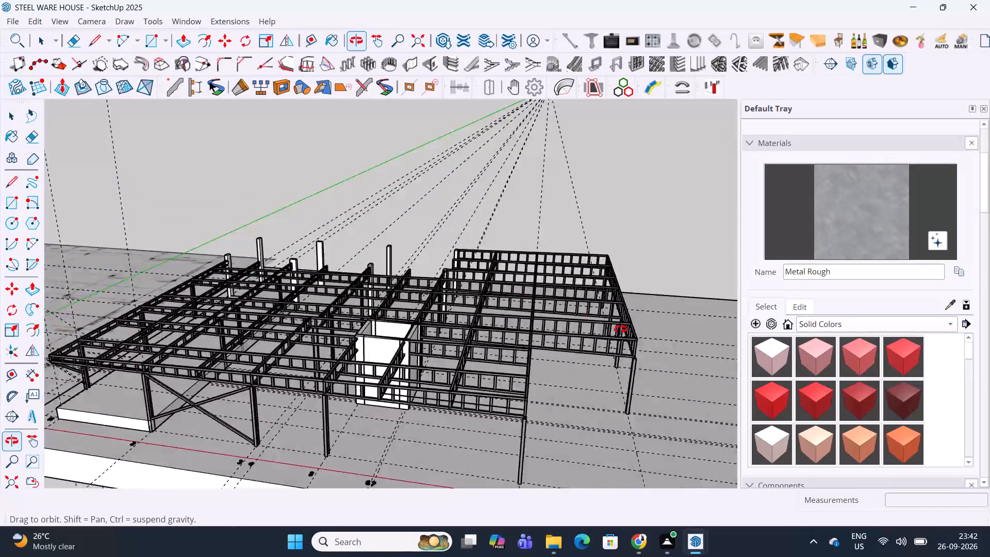
{"action": "middle_click_drag", "start_coordinate": [620, 329], "coordinate": [836, 312]}
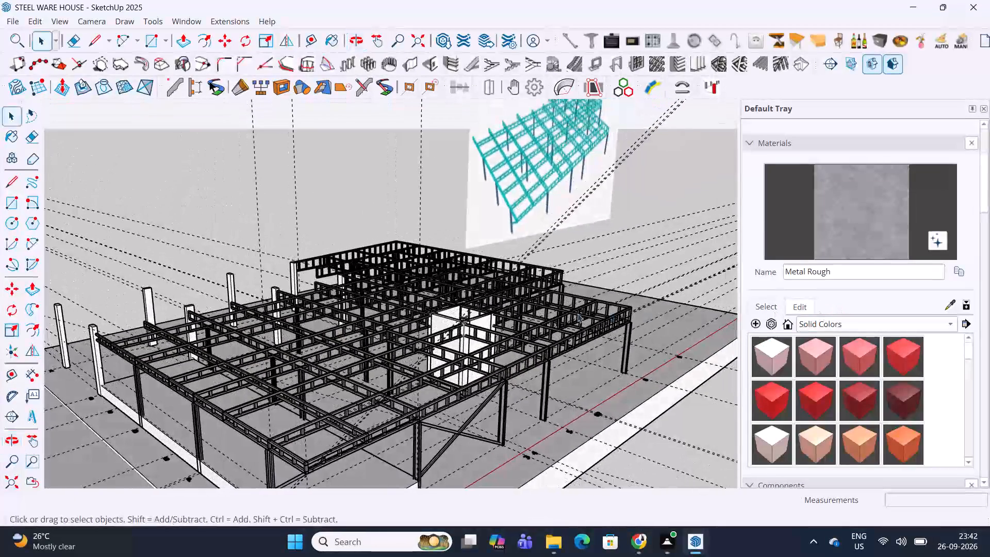
{"action": "scroll", "coordinate": [538, 306], "scroll_direction": "down", "scroll_amount": 3}
{"action": "middle_click_drag", "start_coordinate": [474, 350], "coordinate": [472, 420]}
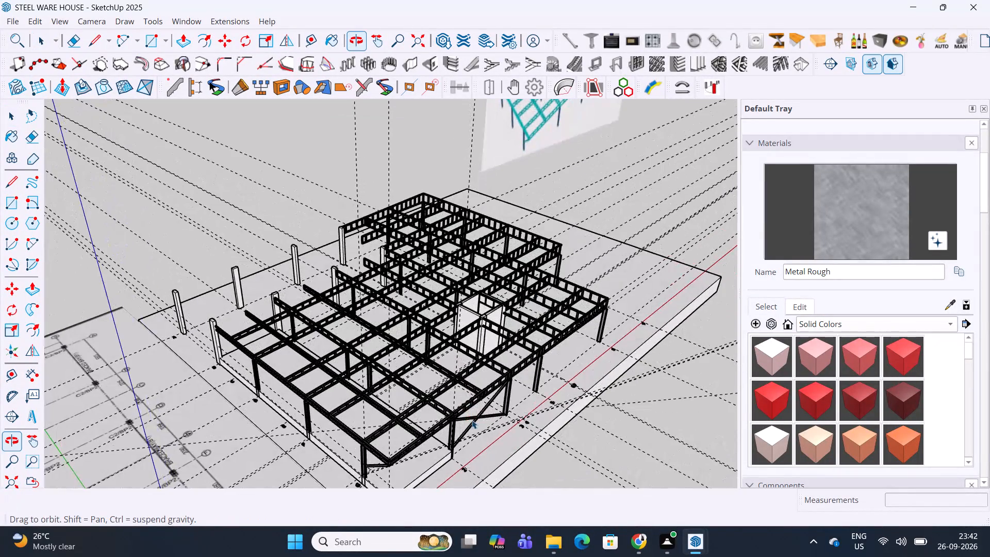
{"action": "middle_click_drag", "start_coordinate": [473, 418], "coordinate": [486, 349]}
{"action": "middle_click_drag", "start_coordinate": [494, 391], "coordinate": [511, 312]}
{"action": "middle_click_drag", "start_coordinate": [511, 312], "coordinate": [486, 369], "text": "shift"}
{"action": "middle_click_drag", "start_coordinate": [482, 370], "coordinate": [479, 385]}
Delete the upright reference image showing the teal 3D steel frame.
{"action": "left_click", "coordinate": [515, 192]}
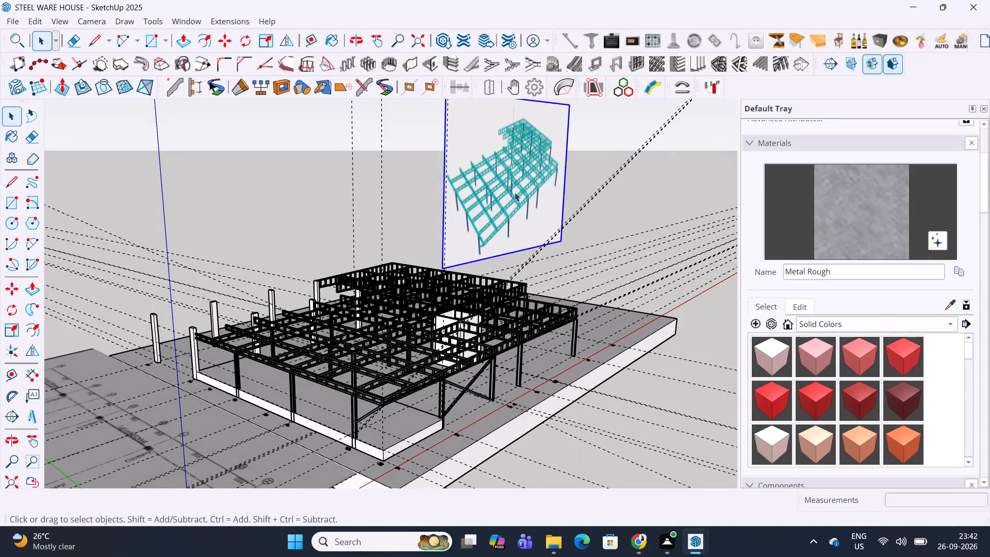
{"action": "key", "text": "Delete"}
{"action": "left_click", "coordinate": [523, 200]}
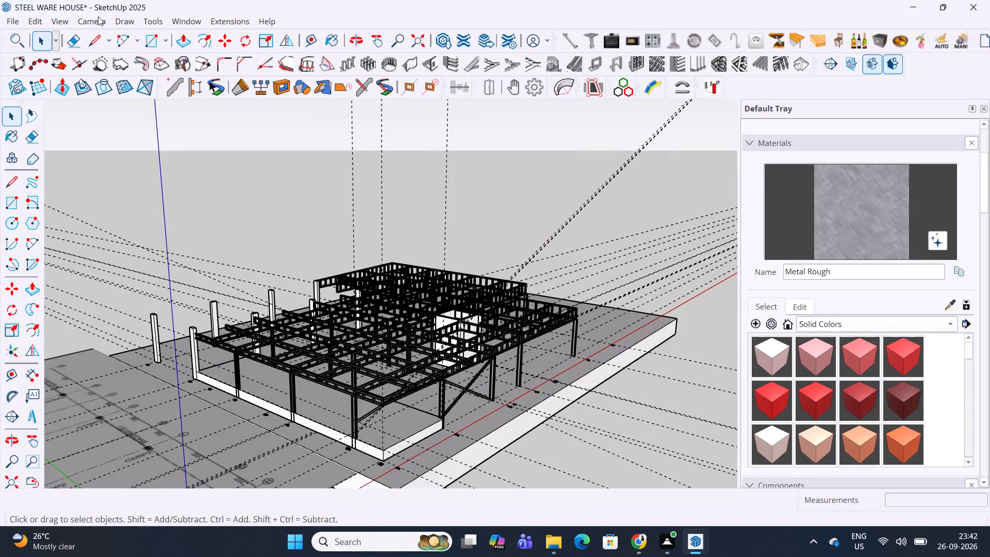
Delete all construction guides from the warehouse model.
{"action": "left_click", "coordinate": [33, 22]}
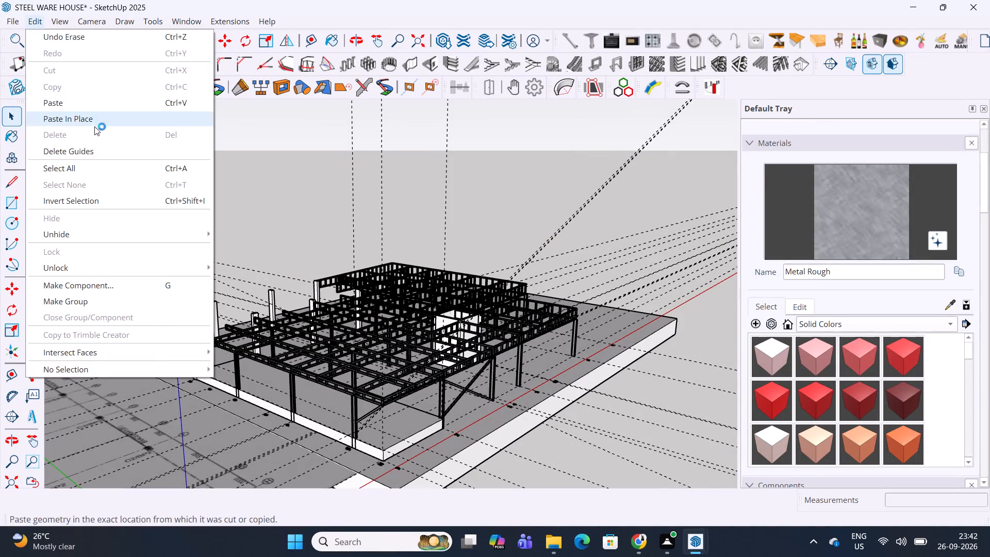
{"action": "left_click", "coordinate": [80, 152]}
Delete the flat plan reference image lying on the ground beside the warehouse slab.
{"action": "middle_click", "coordinate": [418, 320]}
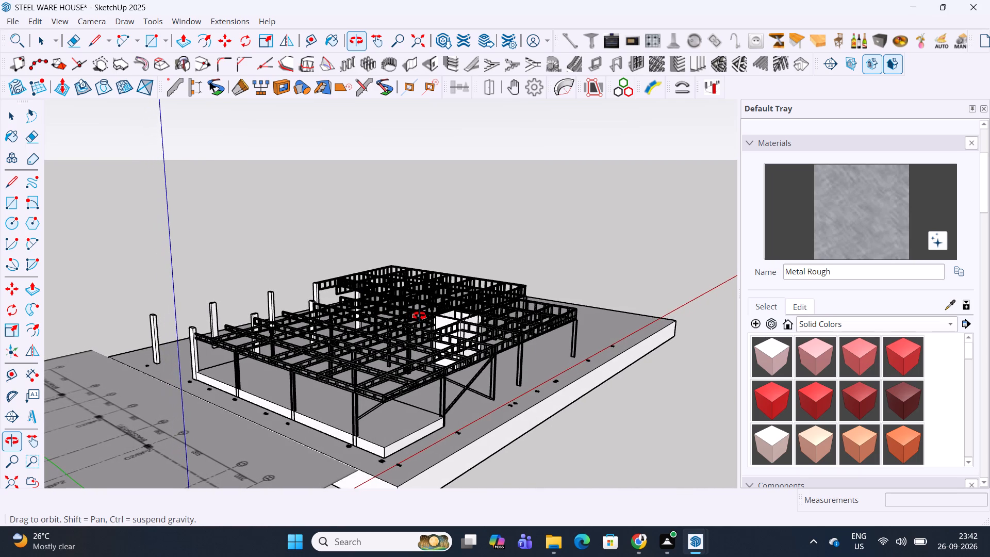
{"action": "left_click", "coordinate": [227, 462]}
{"action": "key", "text": "Delete"}
Delete the small stray object left on the ground near the axes origin, outside the slab.
{"action": "scroll", "coordinate": [331, 326], "scroll_direction": "down", "scroll_amount": 7}
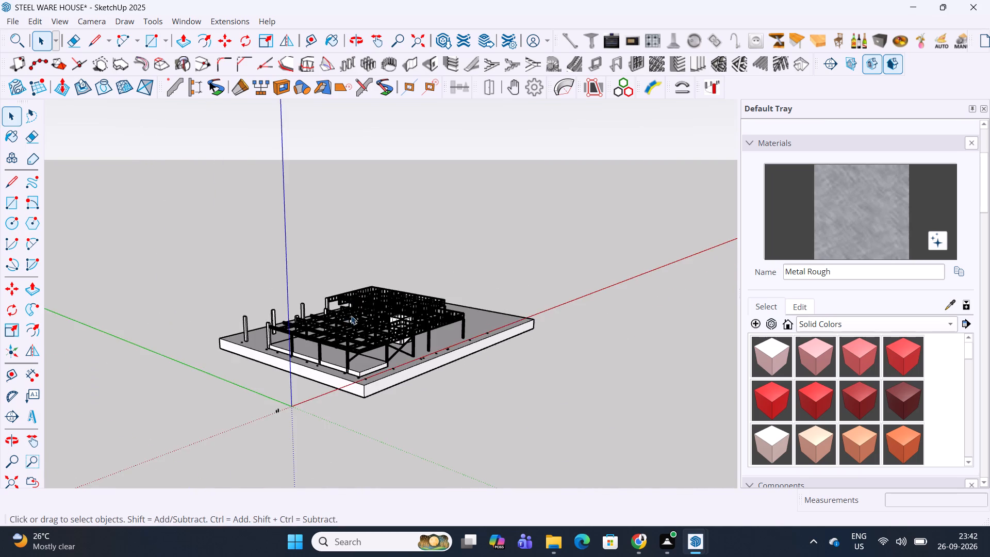
{"action": "scroll", "coordinate": [351, 316], "scroll_direction": "down", "scroll_amount": 3}
{"action": "scroll", "coordinate": [291, 390], "scroll_direction": "up", "scroll_amount": 16}
{"action": "left_click_drag", "start_coordinate": [315, 367], "coordinate": [250, 442]}
{"action": "key", "text": "Delete"}
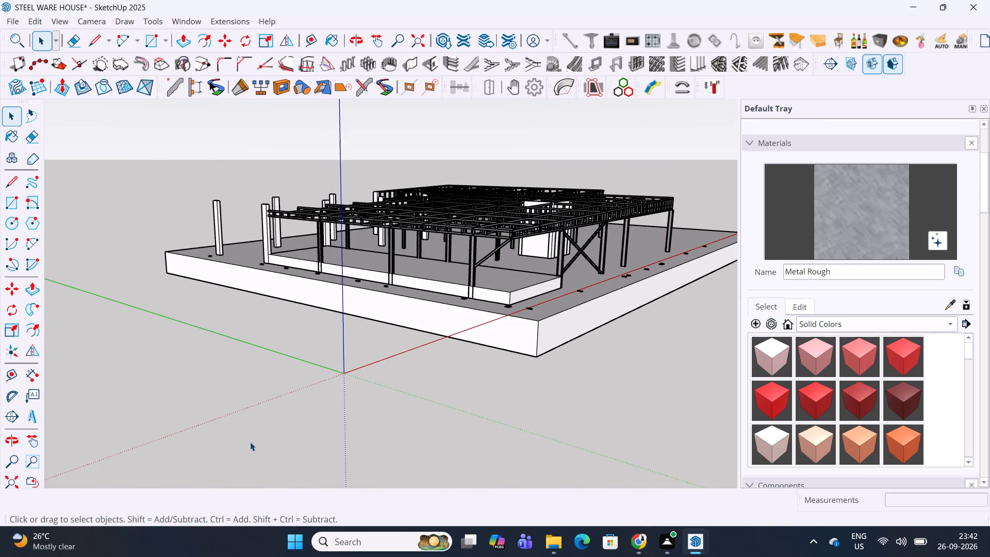
Save the cleaned-up warehouse model.
{"action": "scroll", "coordinate": [252, 441], "scroll_direction": "down", "scroll_amount": 5}
{"action": "key", "text": "ctrl+s"}
Frame the warehouse in a raised corner perspective showing its roof trusses, columns and cross bracing, and save the model.
{"action": "middle_click_drag", "start_coordinate": [443, 338], "coordinate": [426, 384]}
{"action": "scroll", "coordinate": [435, 359], "scroll_direction": "up", "scroll_amount": 4}
{"action": "middle_click_drag", "start_coordinate": [452, 351], "coordinate": [421, 369], "text": "shift"}
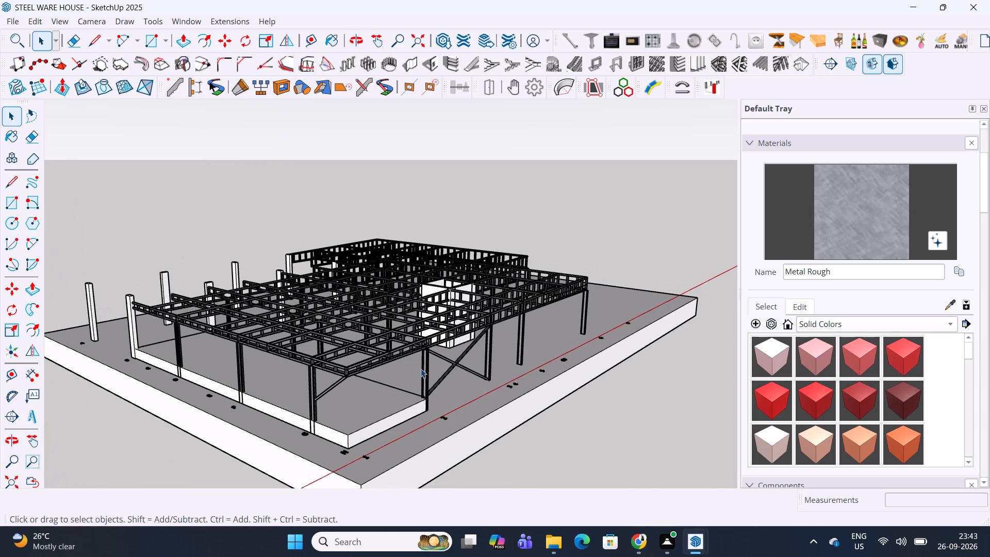
{"action": "scroll", "coordinate": [421, 369], "scroll_direction": "up", "scroll_amount": 1}
{"action": "middle_click_drag", "start_coordinate": [421, 369], "coordinate": [450, 379]}
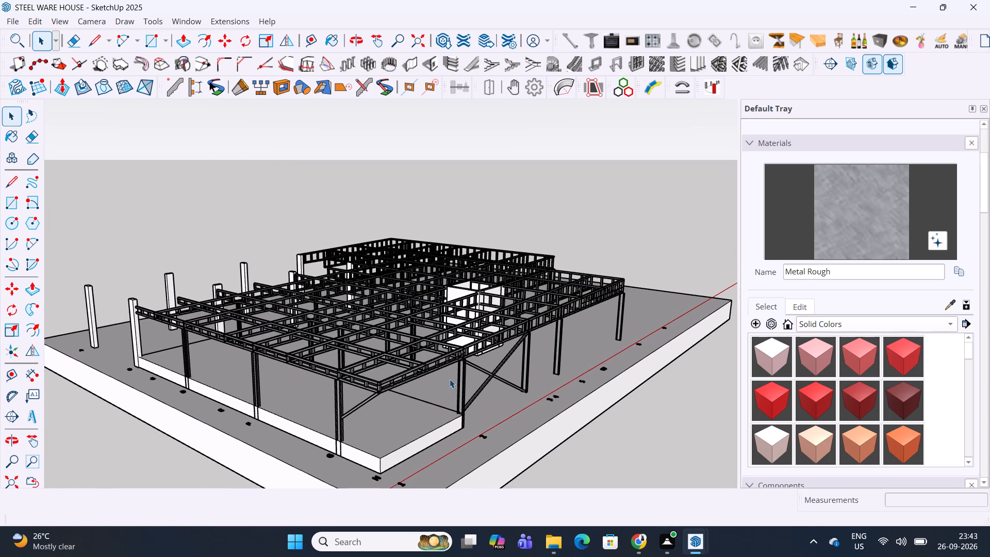
{"action": "middle_click_drag", "start_coordinate": [450, 379], "coordinate": [448, 407]}
{"action": "middle_click_drag", "start_coordinate": [362, 373], "coordinate": [405, 371]}
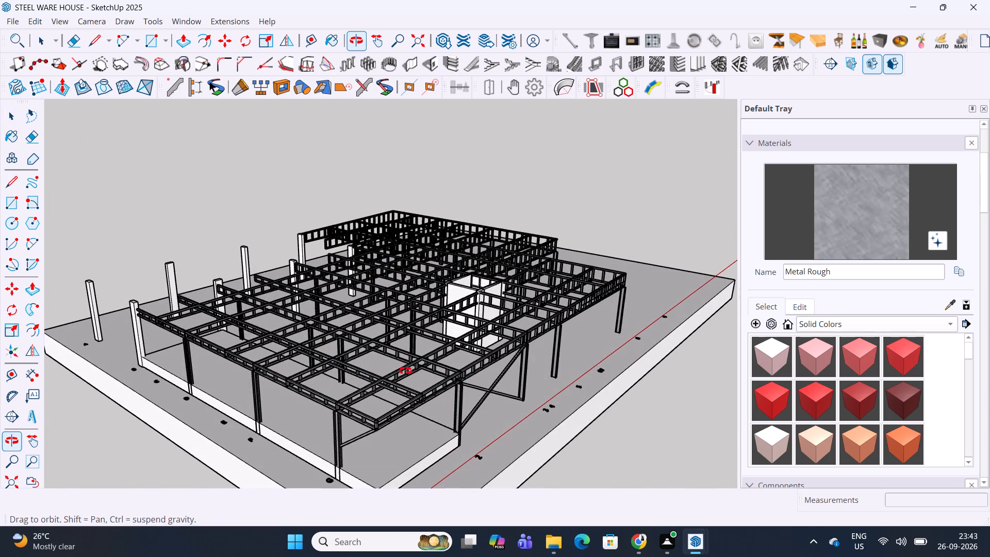
{"action": "middle_click_drag", "start_coordinate": [405, 371], "coordinate": [133, 302]}
{"action": "middle_click_drag", "start_coordinate": [639, 317], "coordinate": [770, 362]}
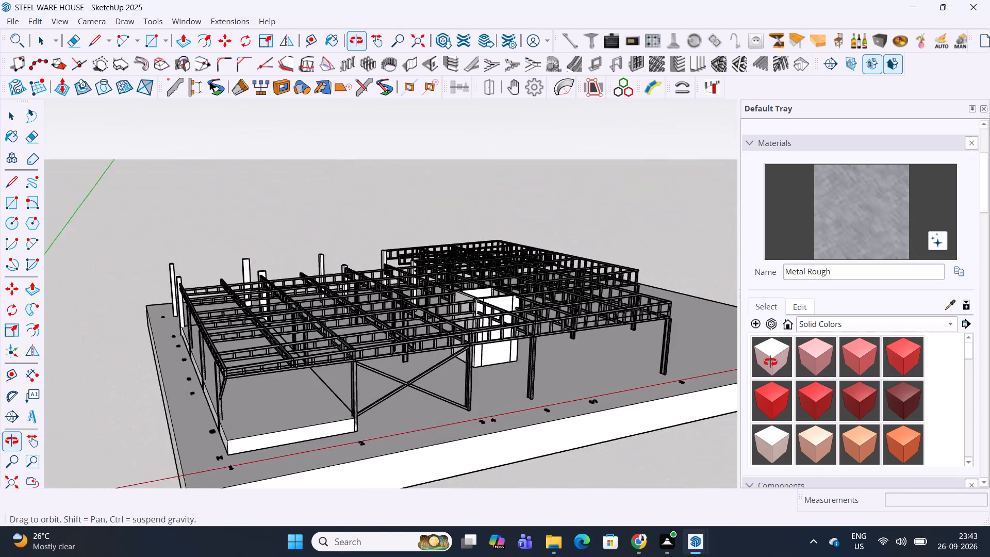
{"action": "middle_click_drag", "start_coordinate": [770, 362], "coordinate": [820, 370]}
{"action": "middle_click_drag", "start_coordinate": [545, 350], "coordinate": [581, 330]}
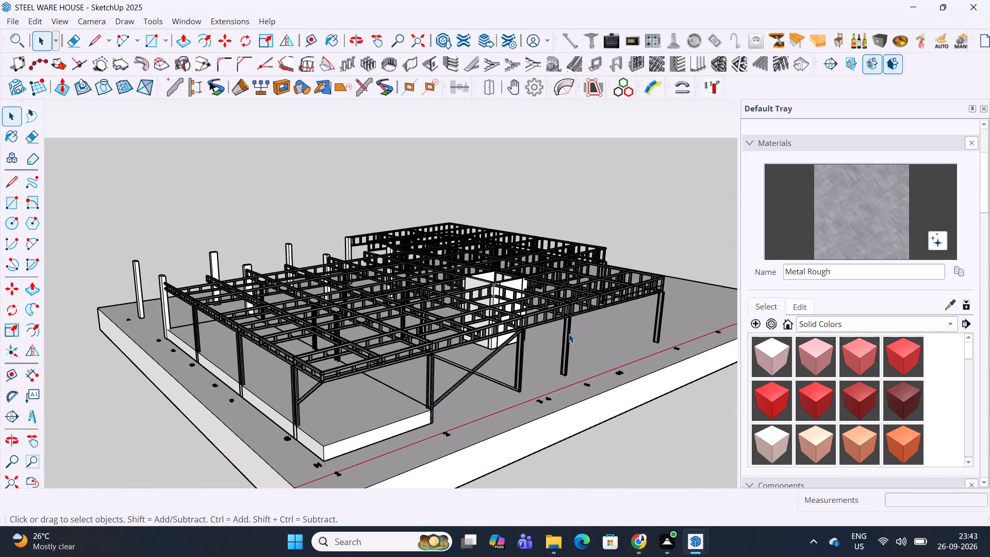
{"action": "middle_click_drag", "start_coordinate": [568, 334], "coordinate": [587, 356]}
{"action": "middle_click_drag", "start_coordinate": [589, 367], "coordinate": [592, 338], "text": "shift"}
{"action": "middle_click_drag", "start_coordinate": [573, 353], "coordinate": [577, 355]}
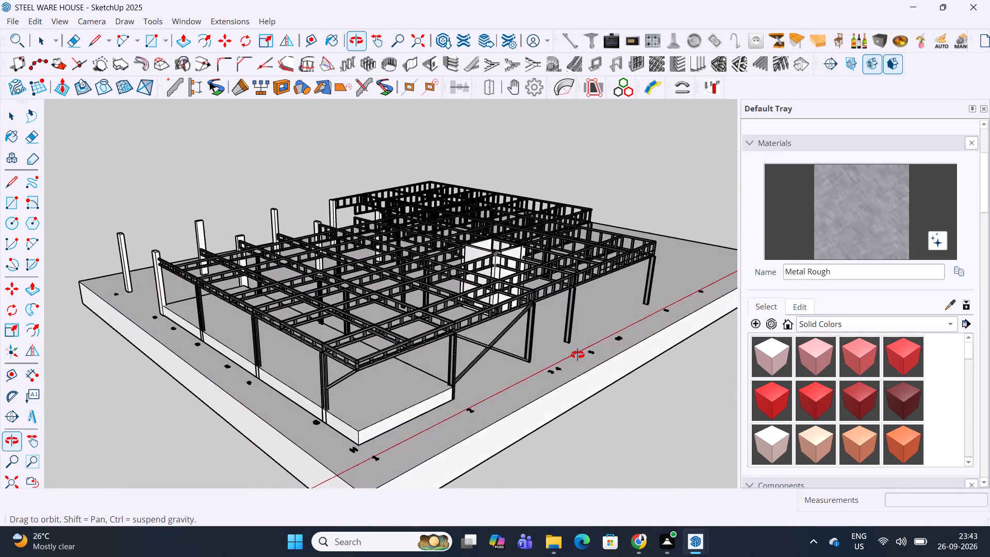
{"action": "middle_click_drag", "start_coordinate": [577, 355], "coordinate": [596, 356]}
{"action": "key", "text": "ctrl+s"}
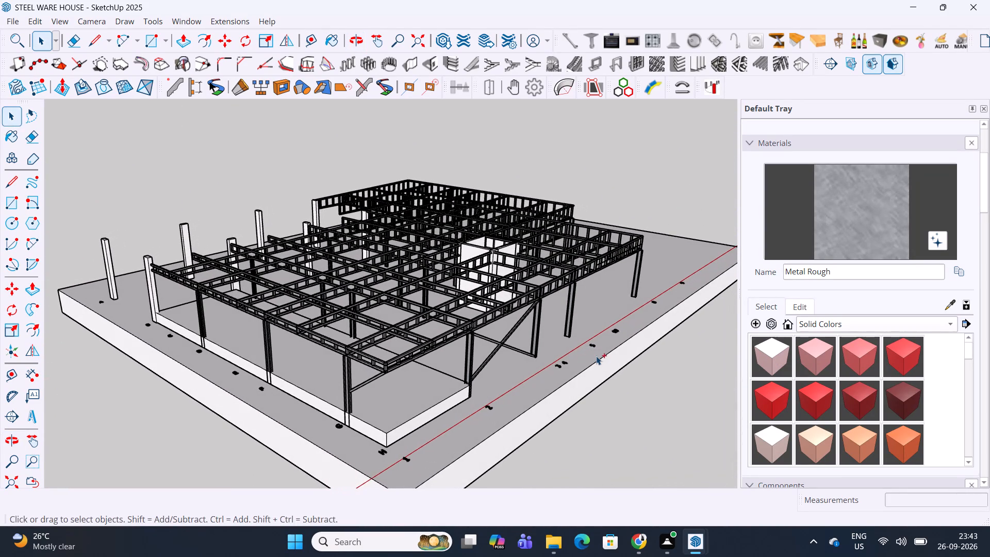
Export the current view as a JPEG image named STEEL WARE HOUSE into the fuji 3d folder on the desktop.
{"action": "left_click", "coordinate": [12, 19]}
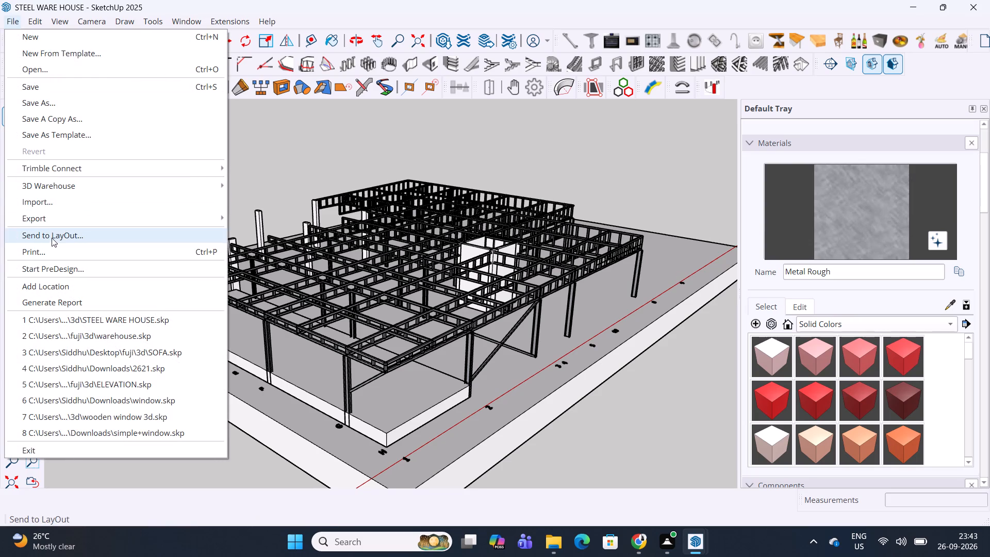
{"action": "left_click", "coordinate": [47, 222]}
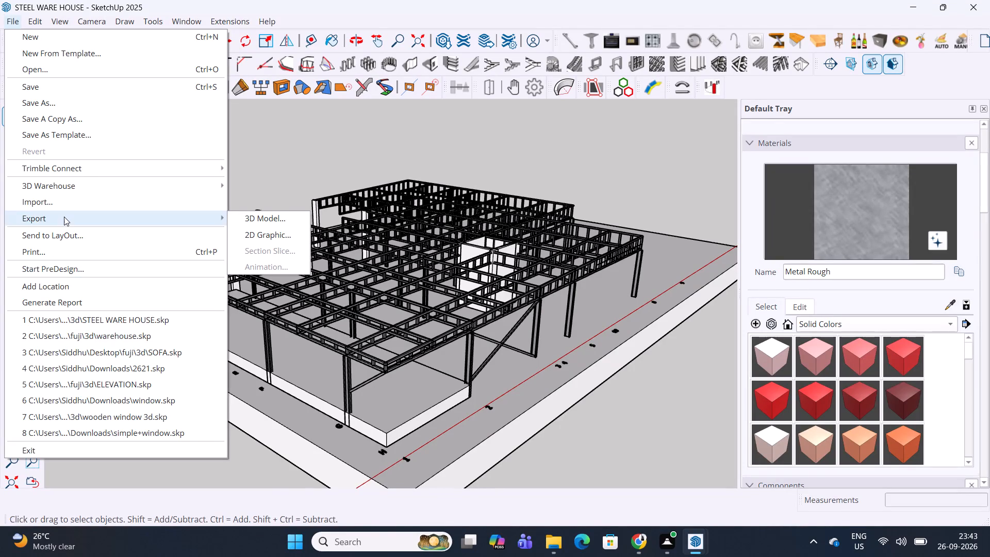
{"action": "left_click", "coordinate": [266, 233]}
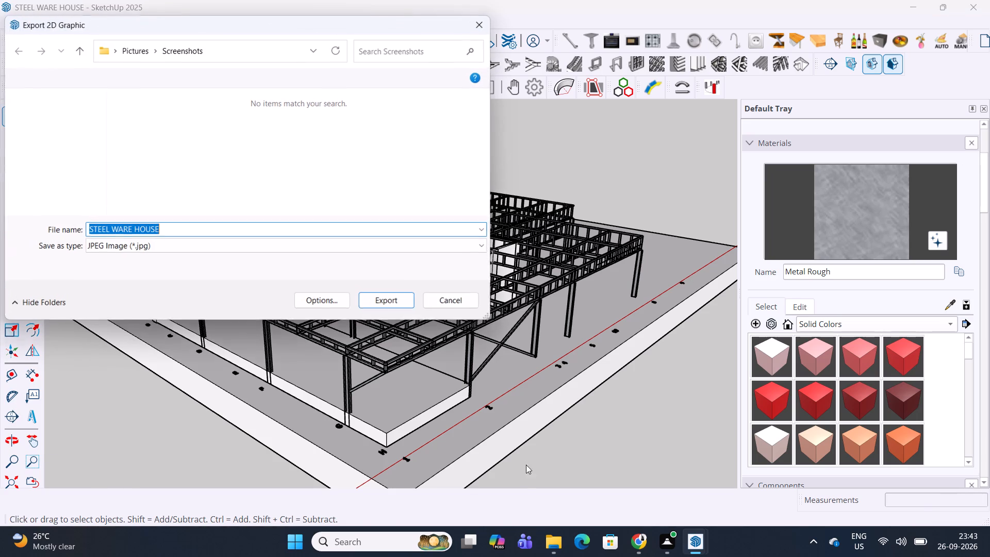
{"action": "scroll", "coordinate": [46, 199], "scroll_direction": "up", "scroll_amount": 1}
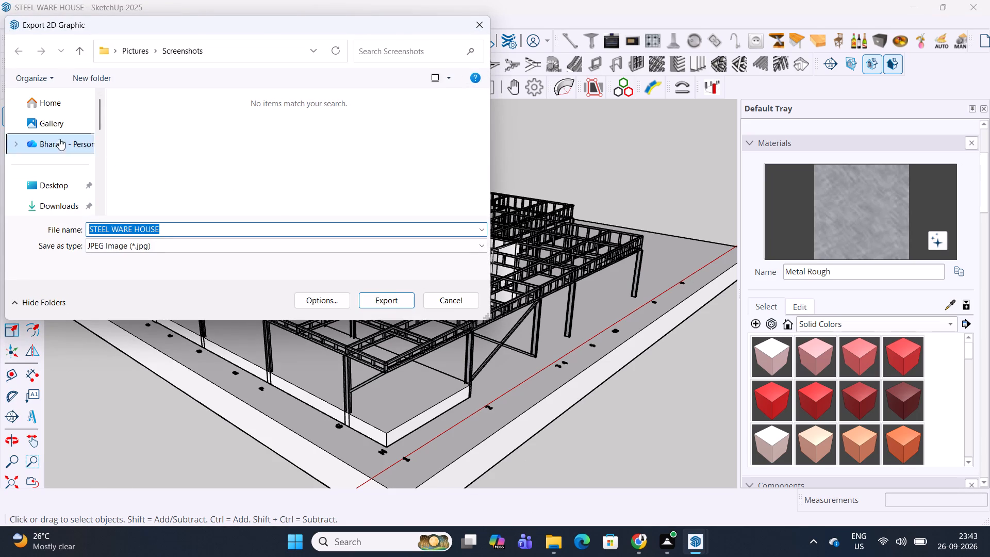
{"action": "scroll", "coordinate": [62, 166], "scroll_direction": "down", "scroll_amount": 2}
{"action": "left_click", "coordinate": [58, 202]}
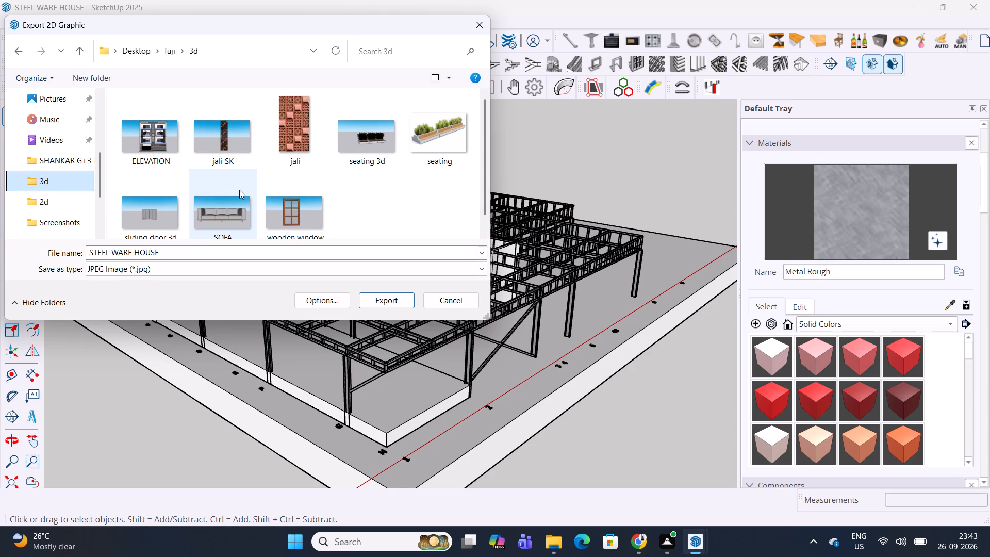
{"action": "scroll", "coordinate": [239, 190], "scroll_direction": "down", "scroll_amount": 1}
{"action": "left_click", "coordinate": [400, 304]}
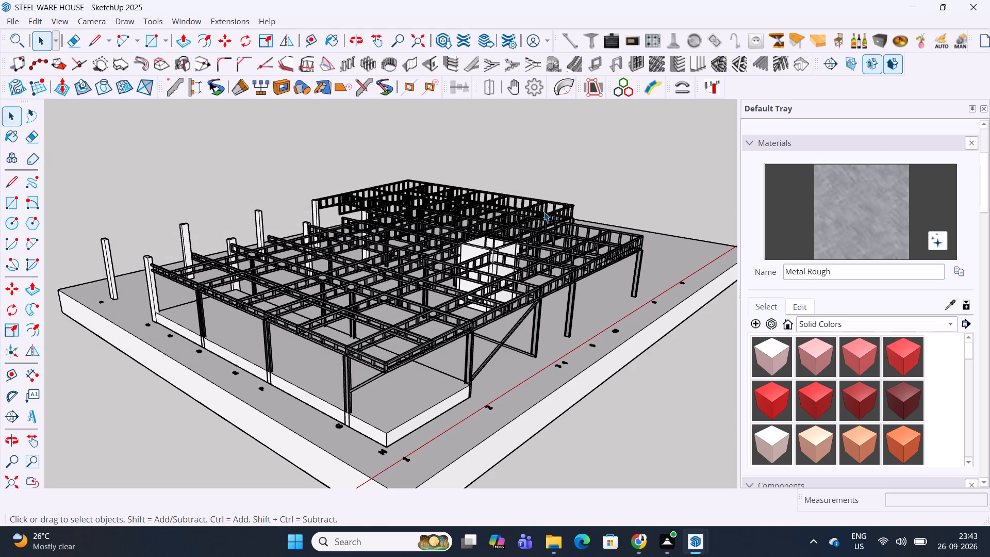
Save the warehouse model after the image export.
{"action": "key", "text": "ctrl+s"}
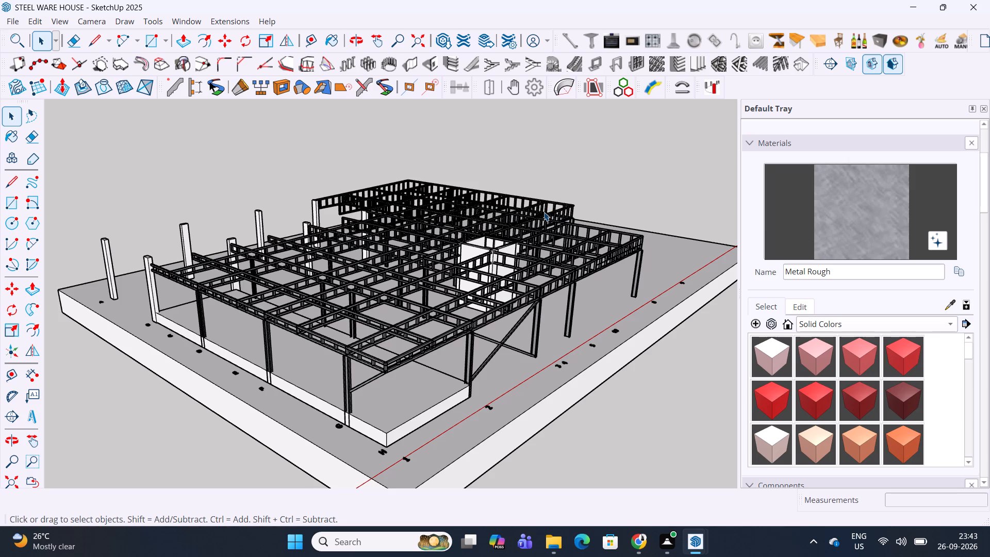